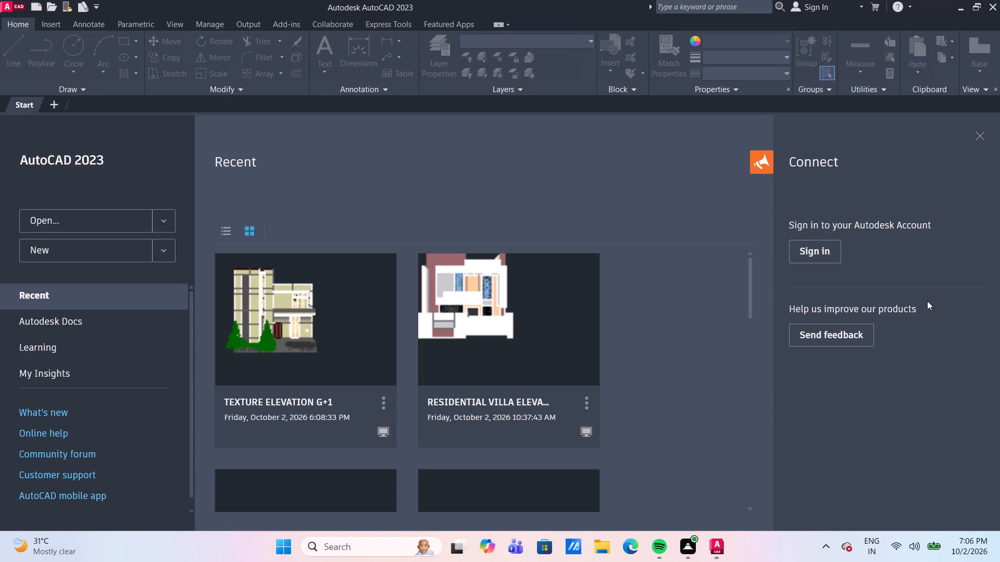
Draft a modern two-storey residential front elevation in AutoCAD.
Create a new blank drawing.
click(126, 251)
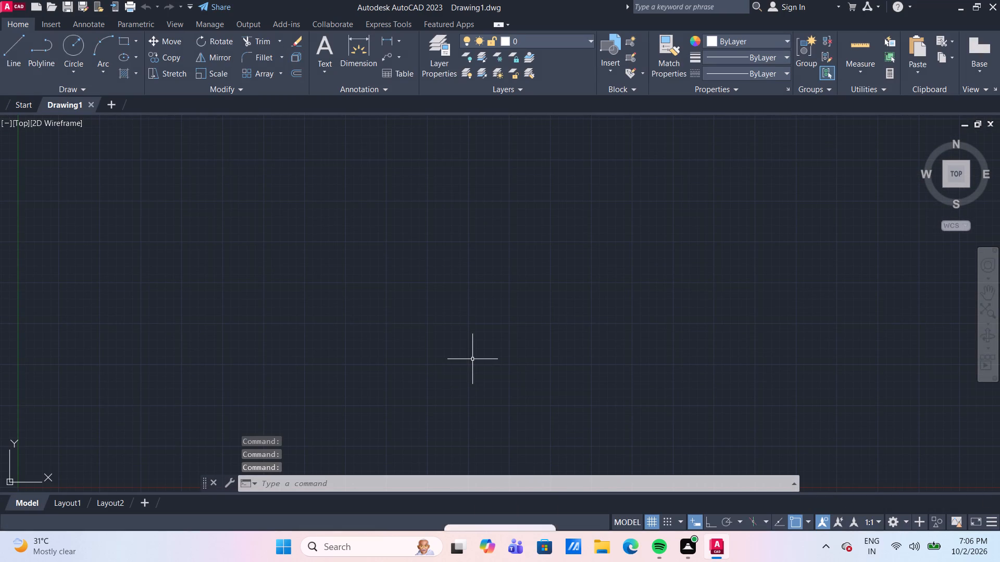
Turn on the command log file with LOGFILEON.
click(360, 481)
text(LOG)
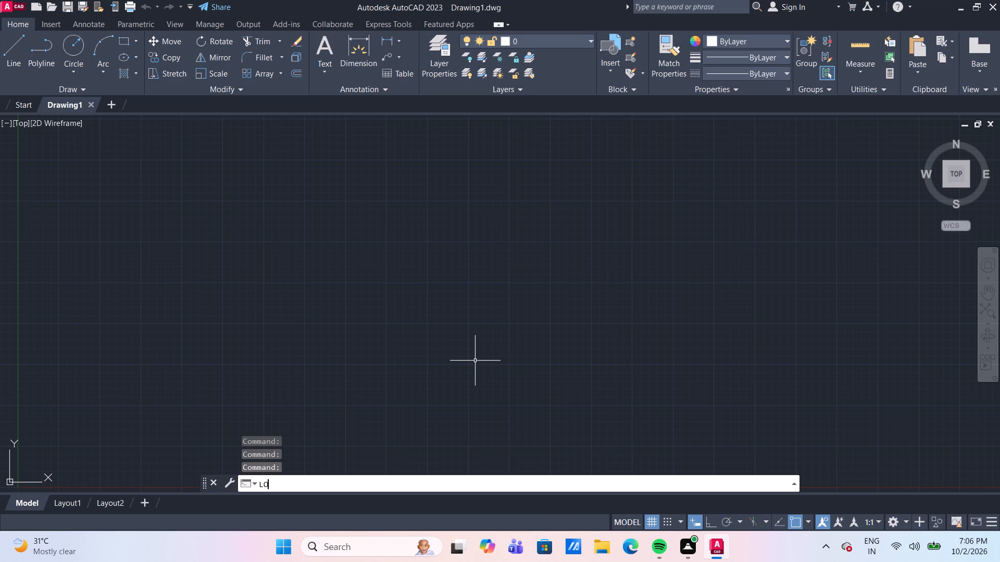
key(f)
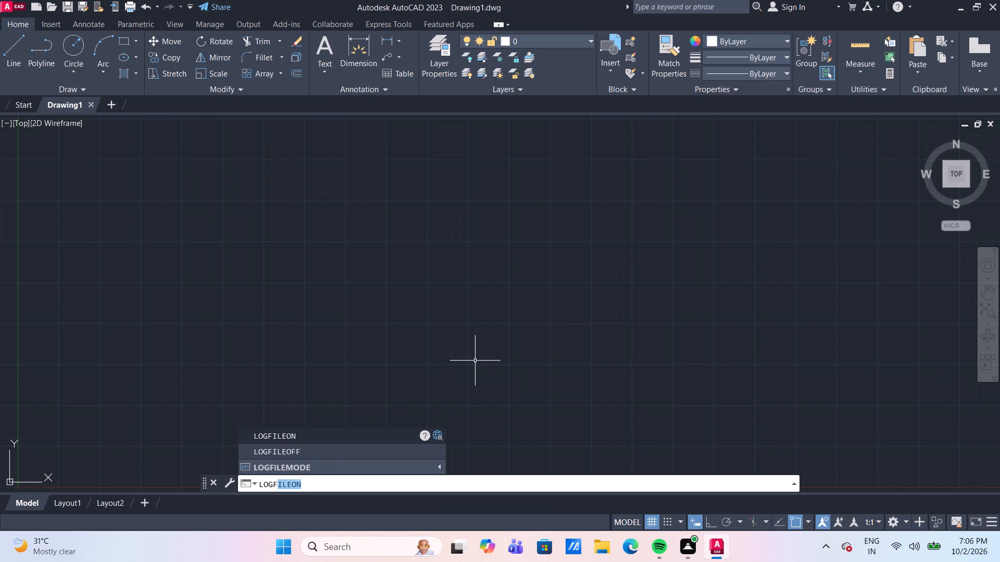
click(350, 438)
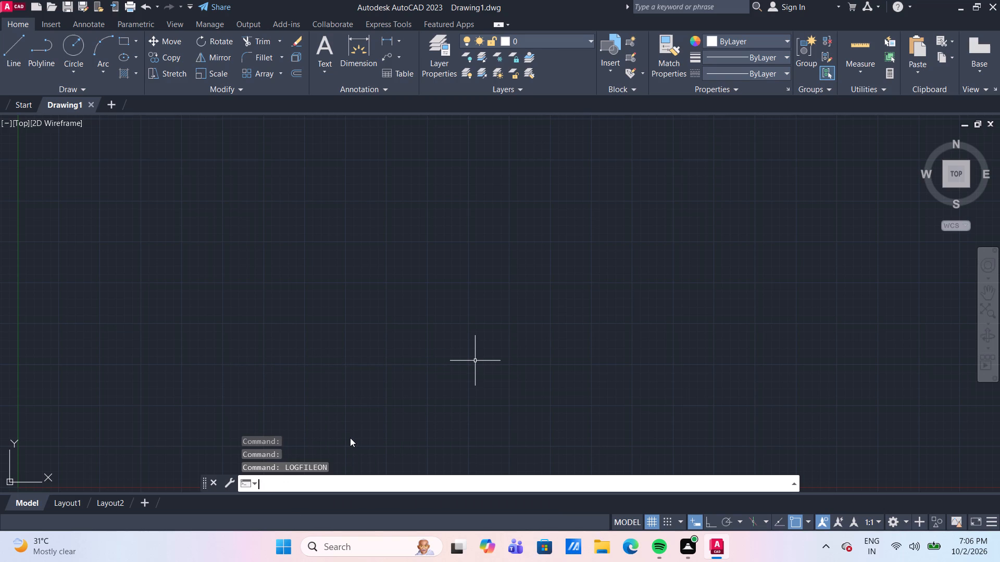
Set the drawing units to Engineering length type with a precision of 0'-0".
click(353, 482)
text(UN)
key(Return)
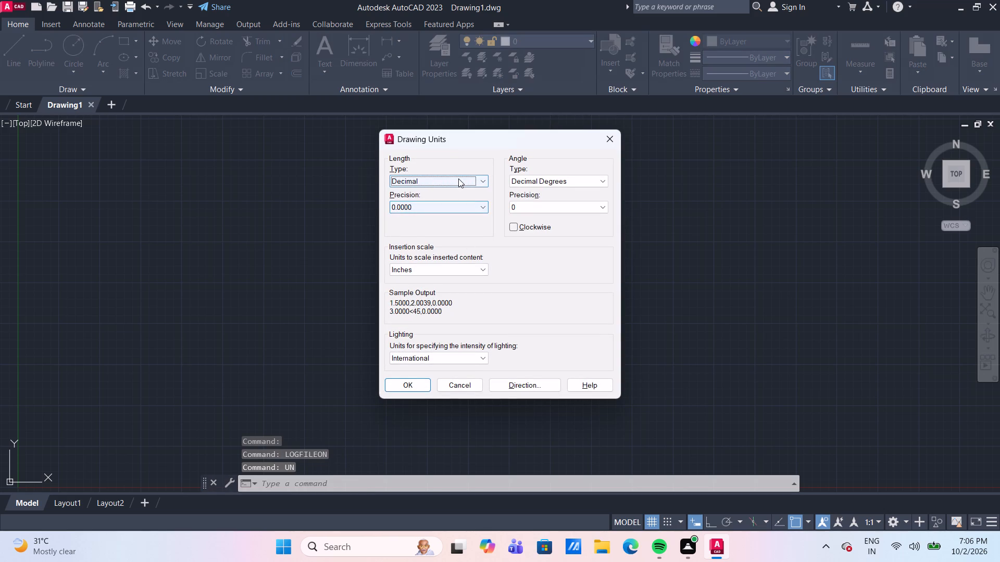
click(458, 178)
click(455, 207)
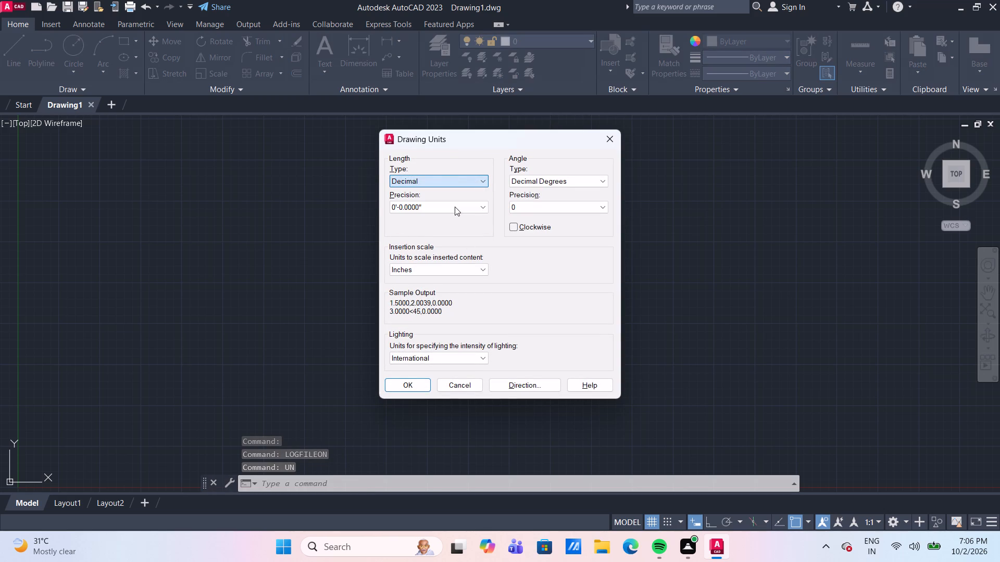
click(455, 207)
click(458, 216)
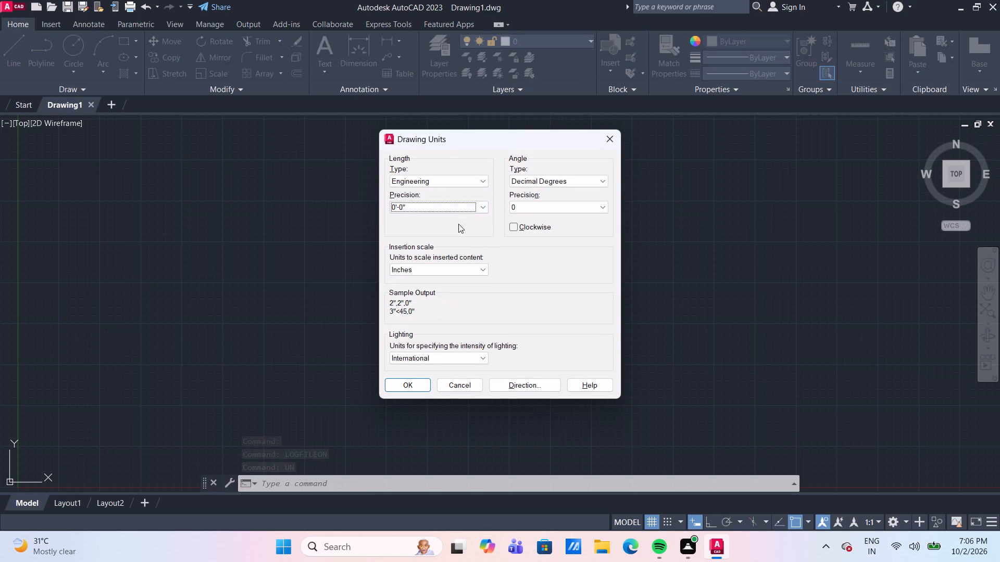
click(416, 388)
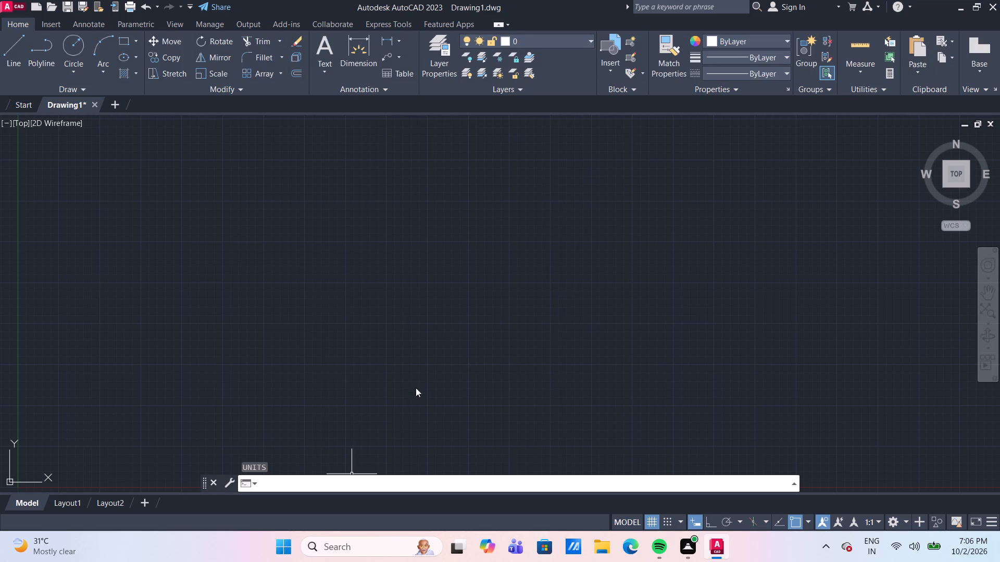
Set the model space limits from 0,0 to 50',50'.
text(LIM)
key(Return)
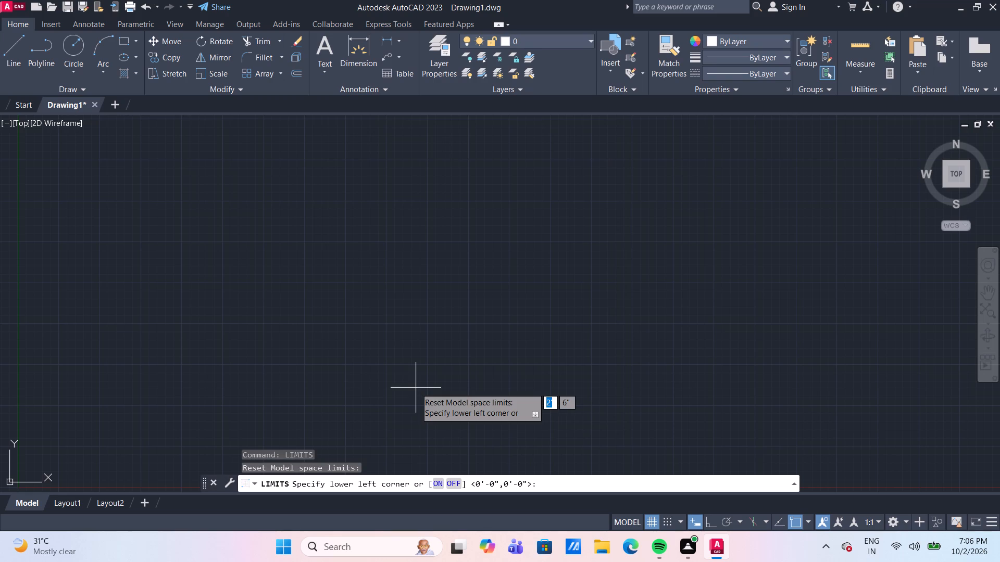
text(0,0)
key(Return)
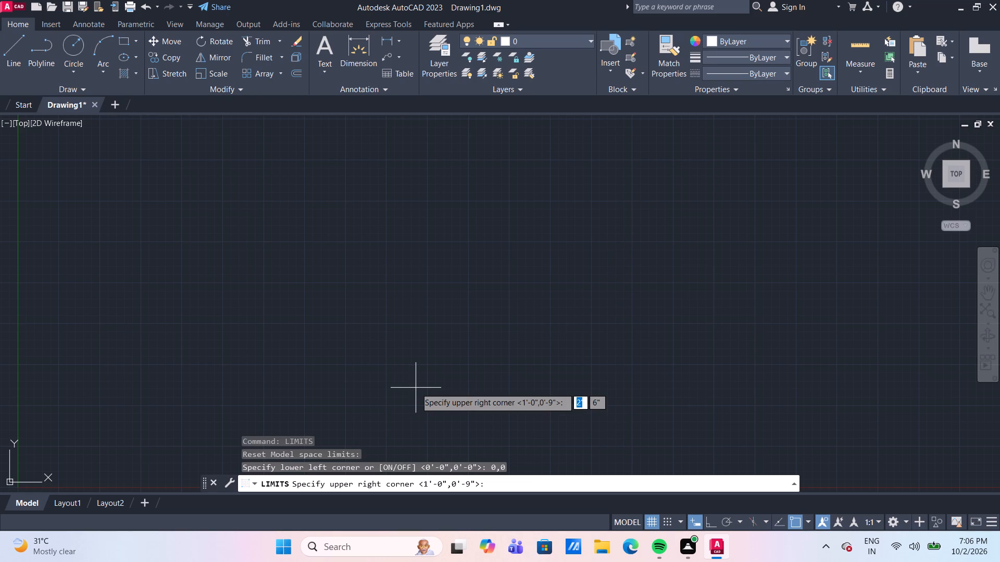
text(50')
text(,50')
key(Return)
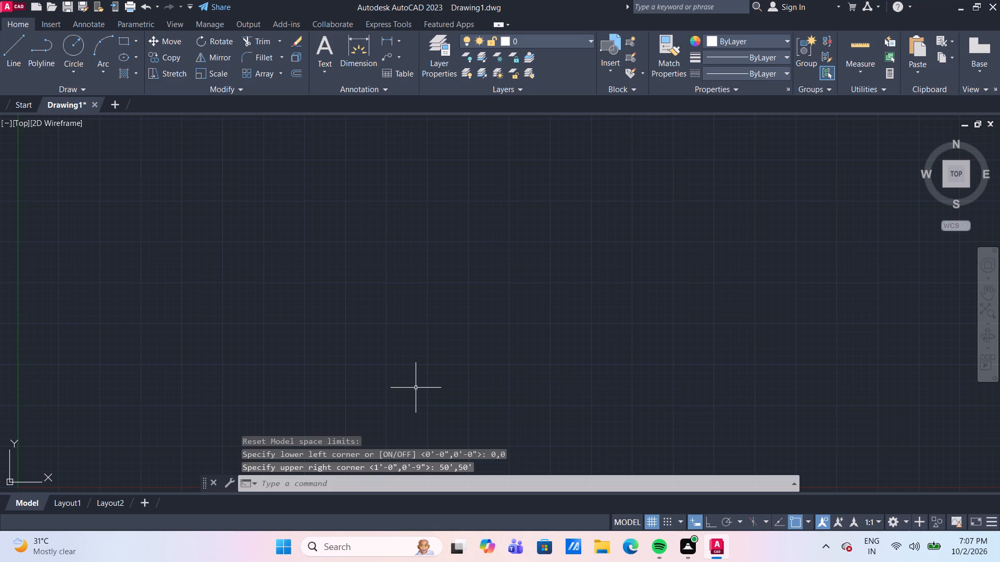
With Ortho on, draw a horizontal line 34'6" long to the right, starting near the origin at about 2'-1",1'.
key(l)
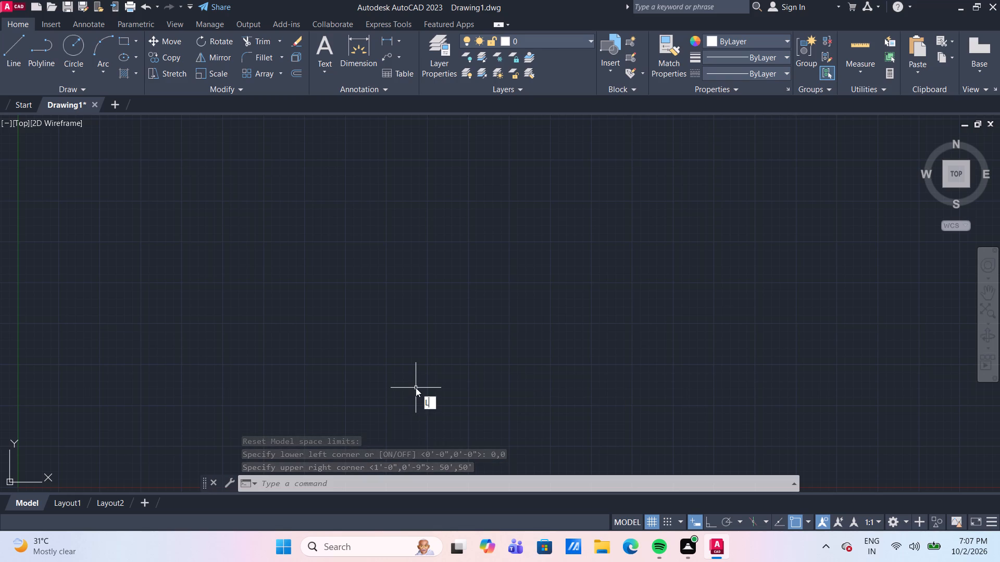
key(Return)
scroll(330, 339, down, 2)
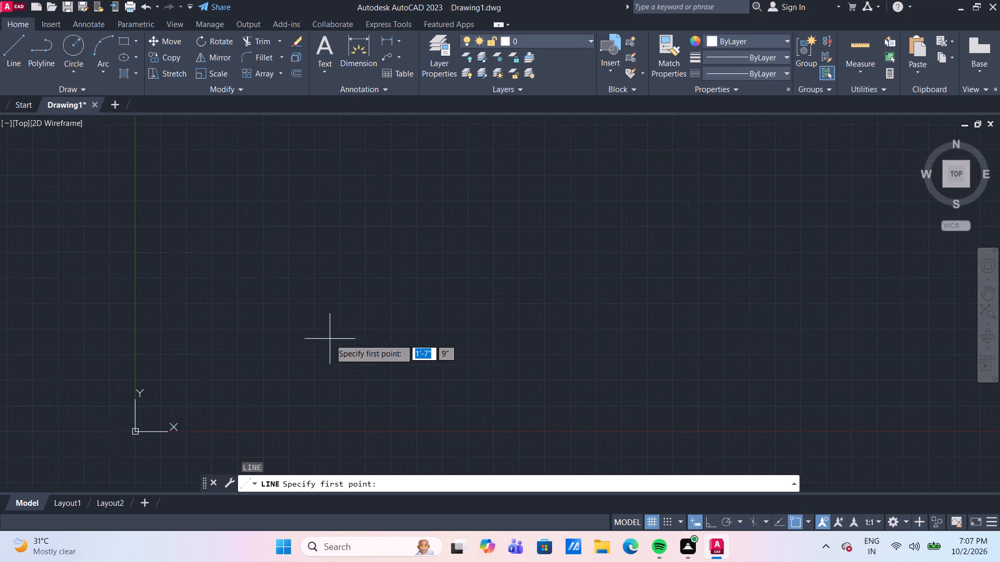
click(367, 319)
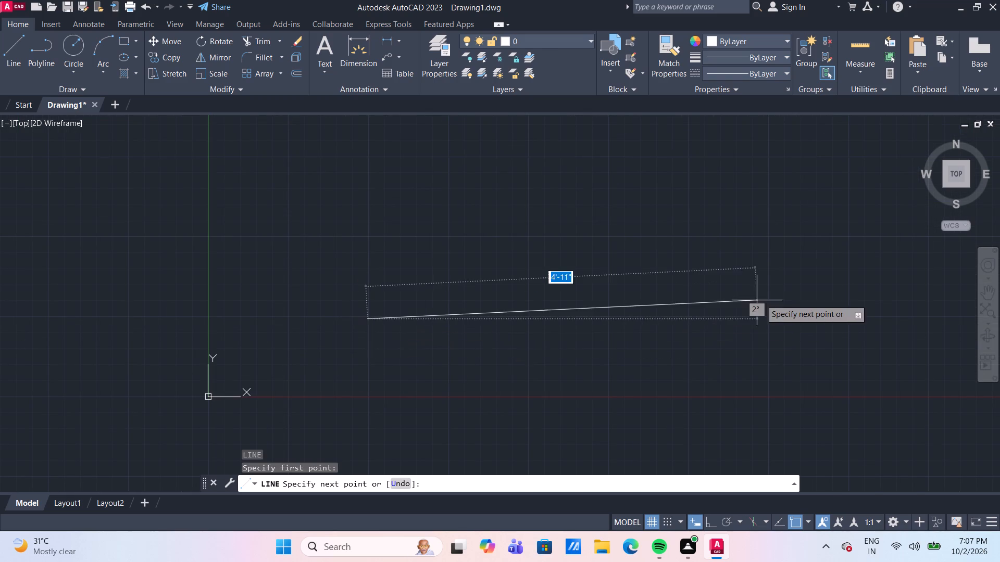
middle_drag(766, 297, 295, 285)
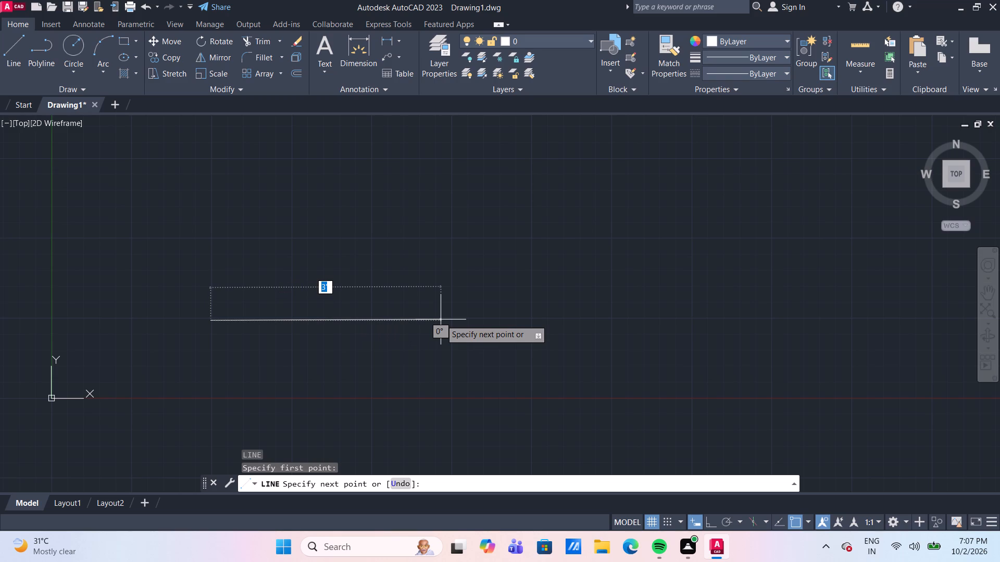
key(F8)
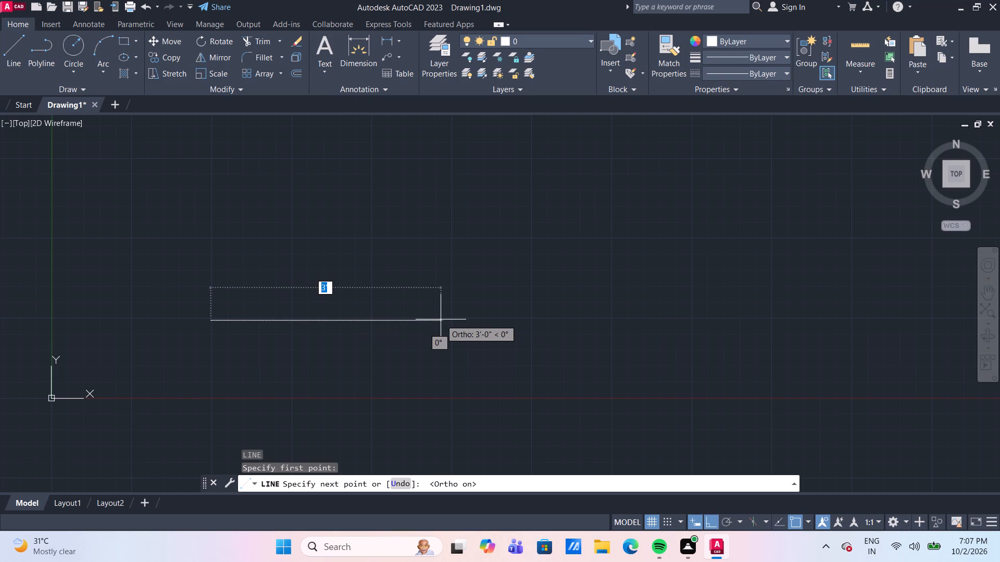
scroll(441, 320, down, 4)
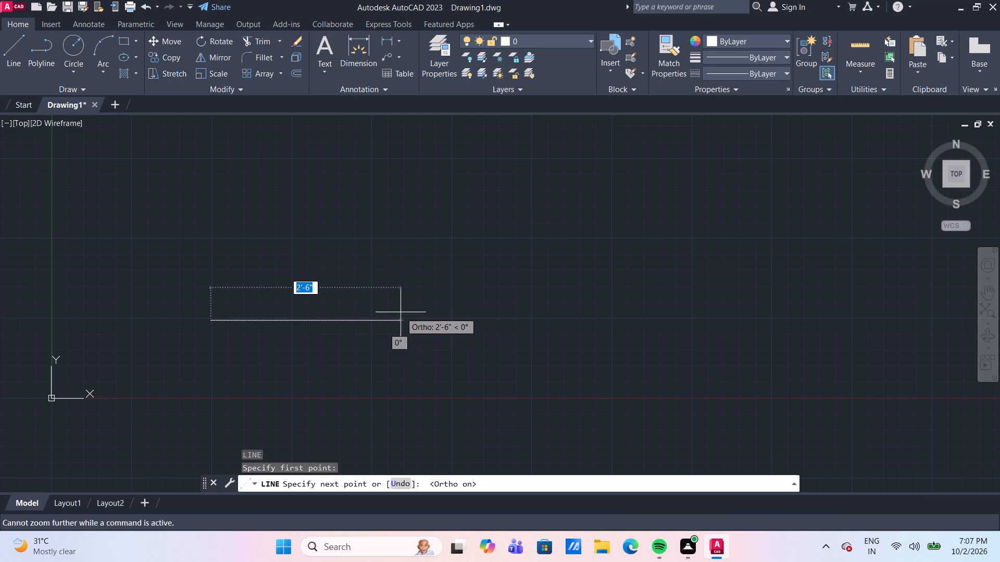
scroll(332, 314, down, 3)
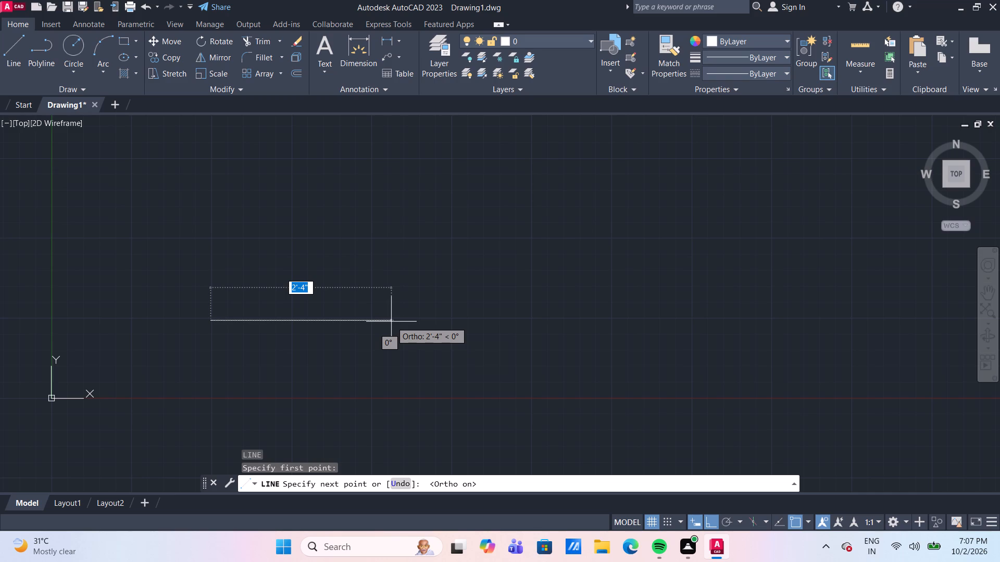
text(34'6")
key(Return)
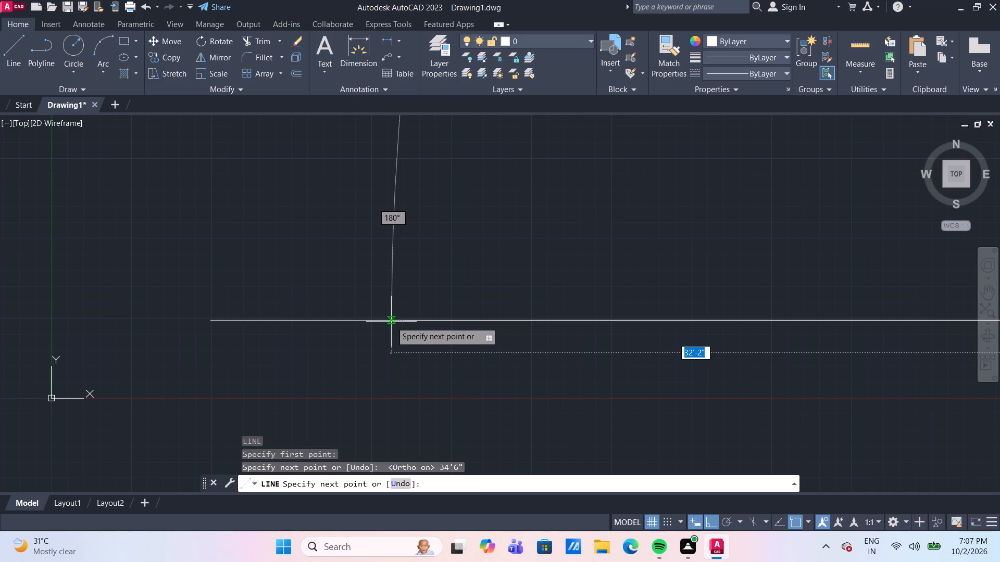
scroll(392, 322, down, 3)
scroll(526, 259, down, 8)
scroll(393, 240, down, 1)
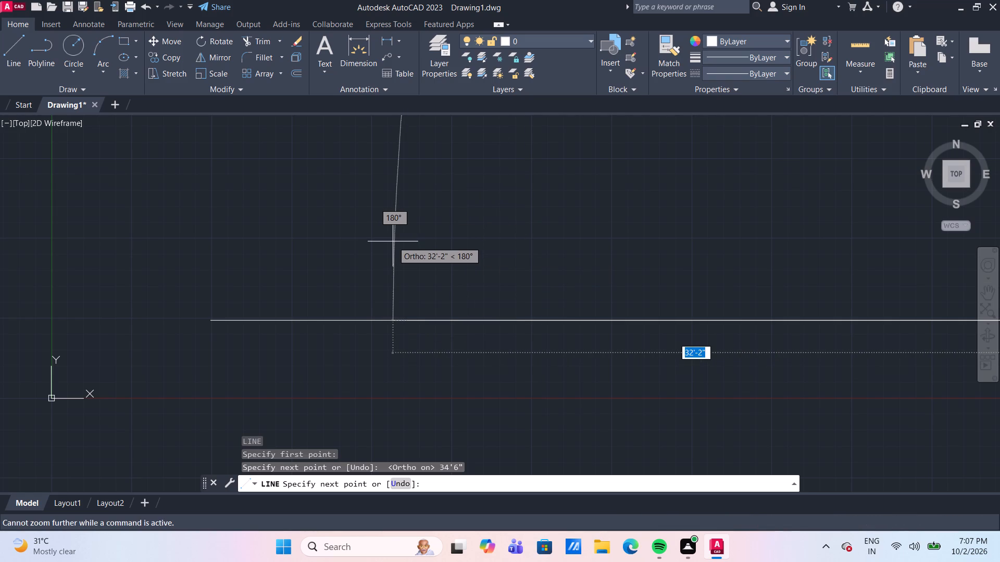
key(Return)
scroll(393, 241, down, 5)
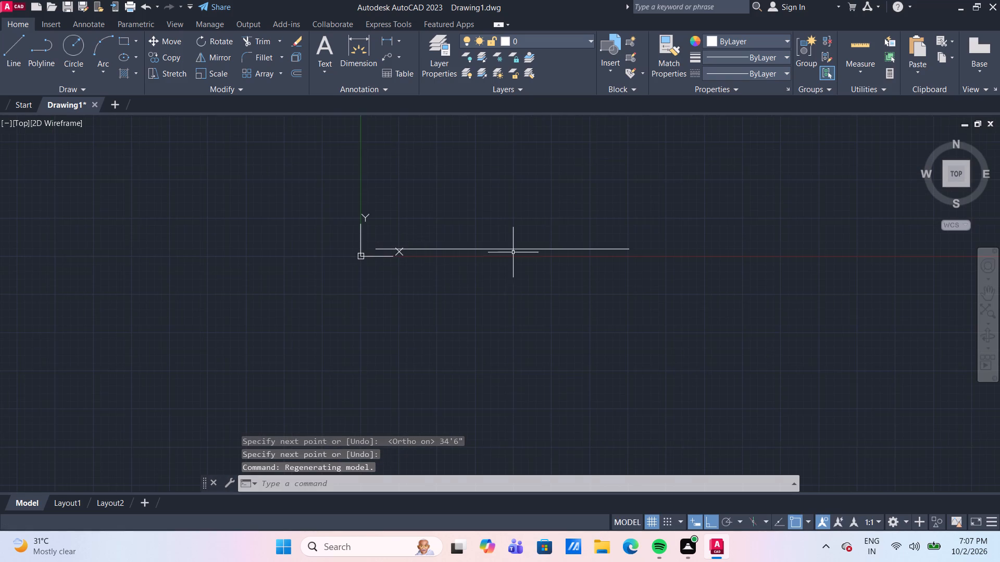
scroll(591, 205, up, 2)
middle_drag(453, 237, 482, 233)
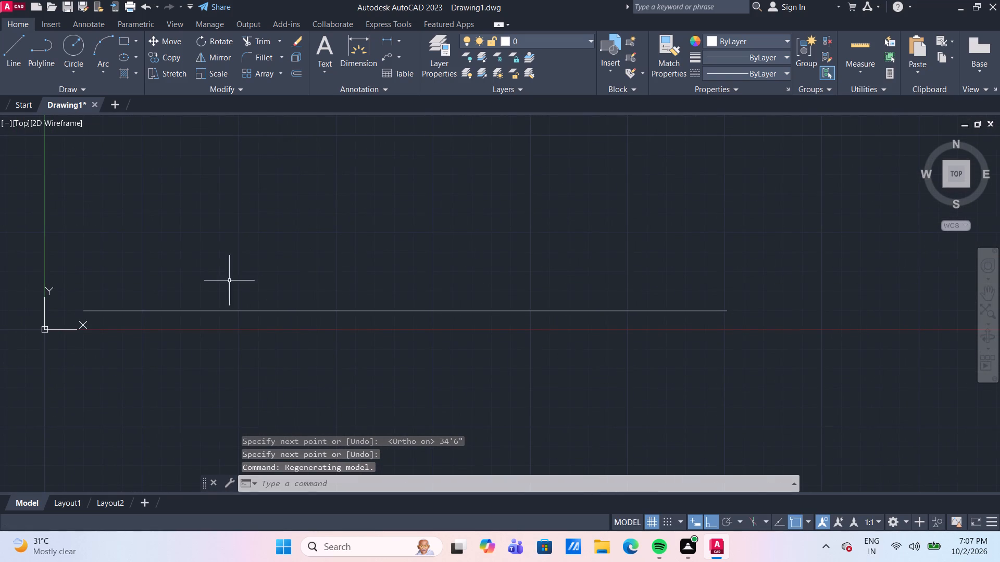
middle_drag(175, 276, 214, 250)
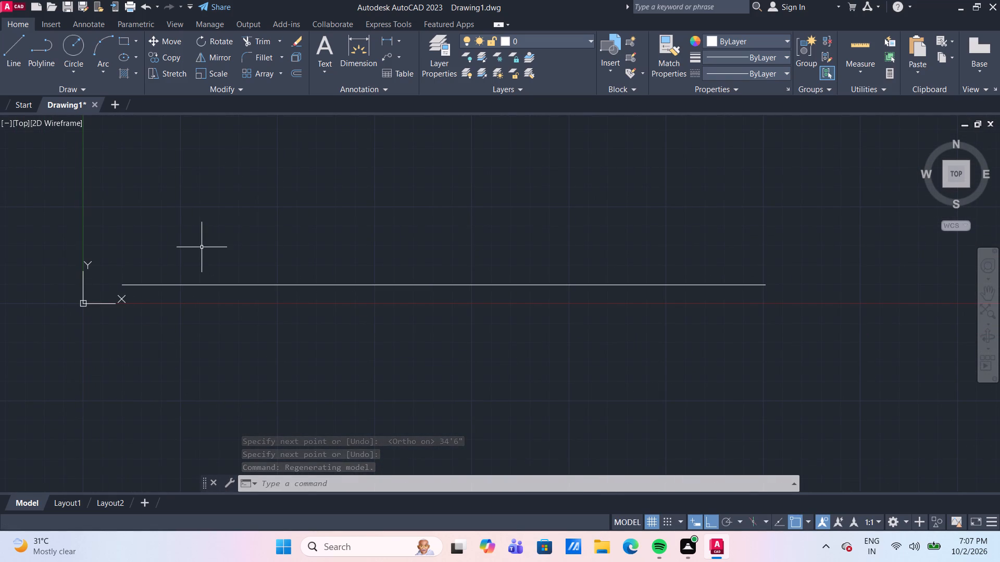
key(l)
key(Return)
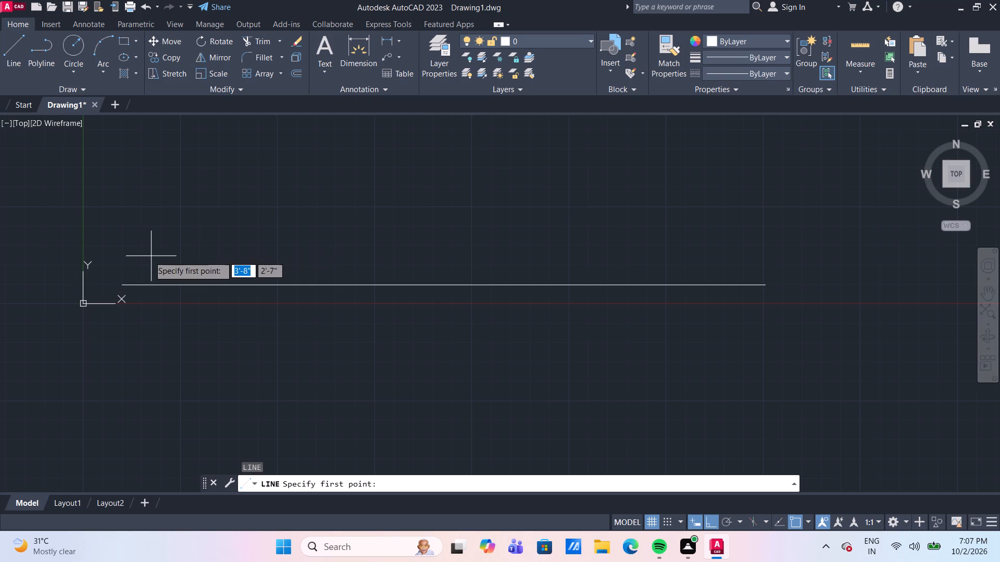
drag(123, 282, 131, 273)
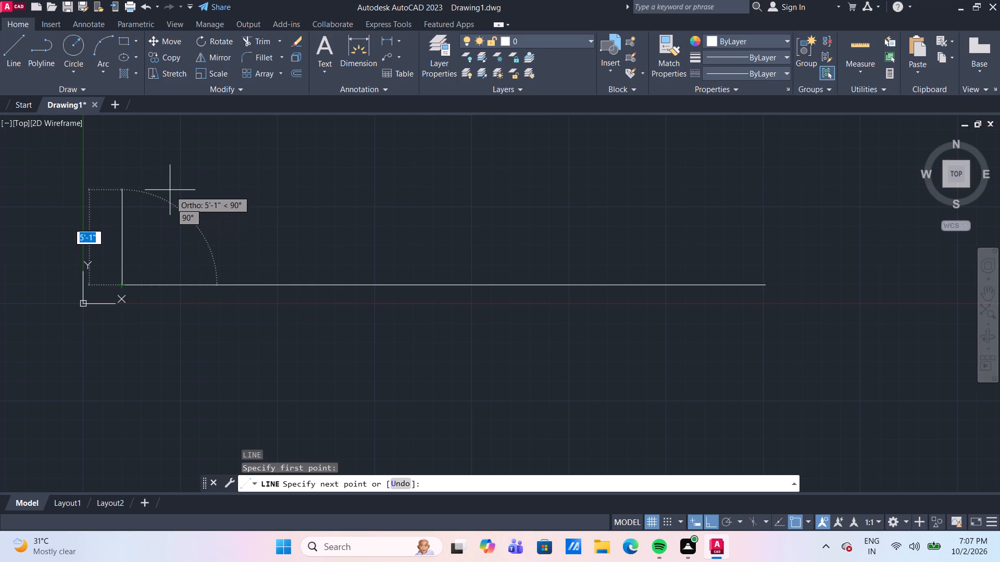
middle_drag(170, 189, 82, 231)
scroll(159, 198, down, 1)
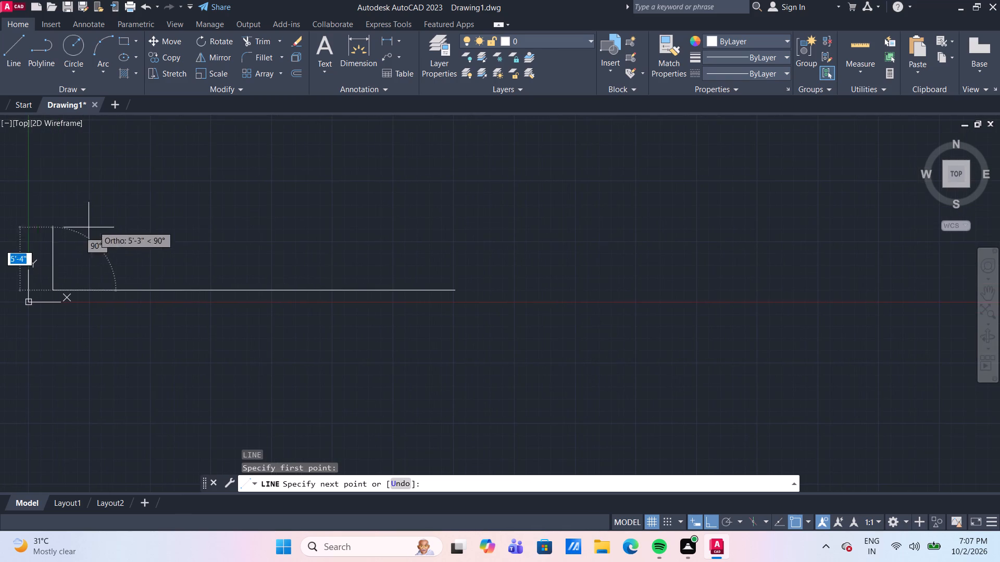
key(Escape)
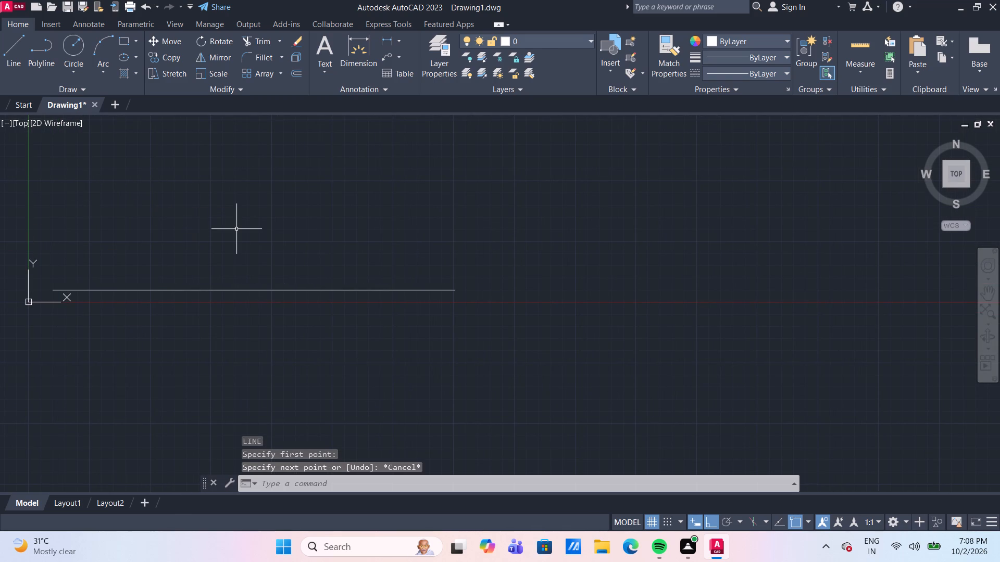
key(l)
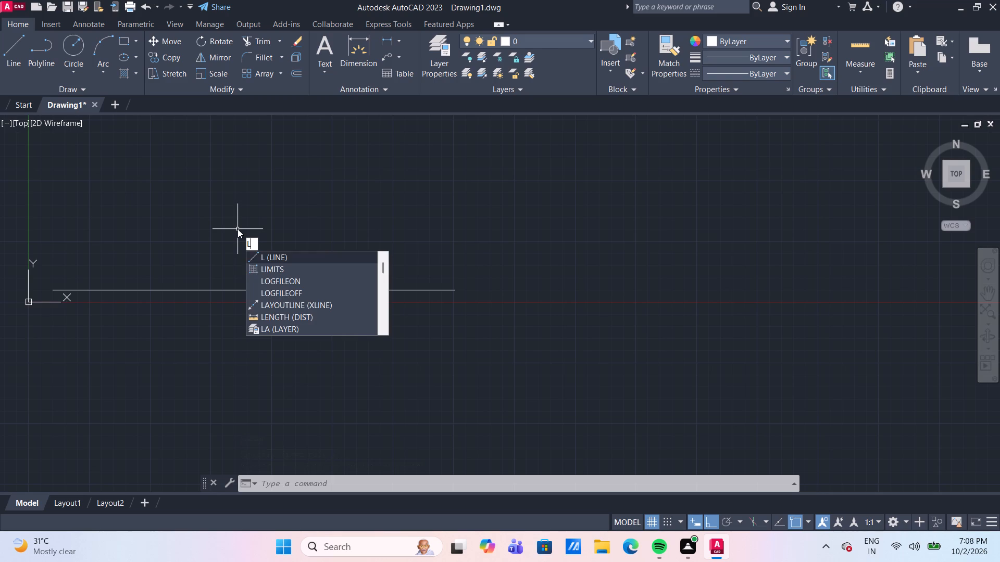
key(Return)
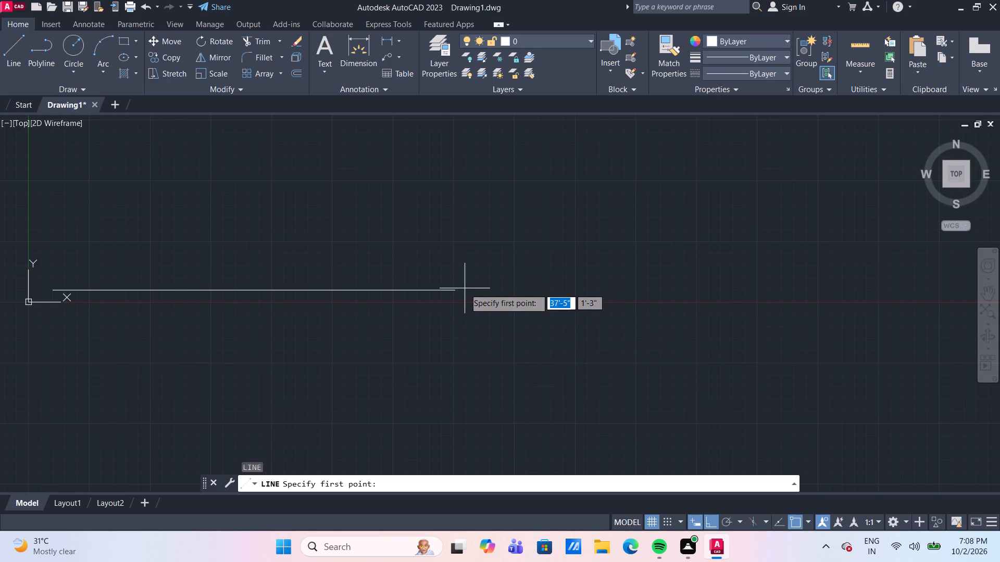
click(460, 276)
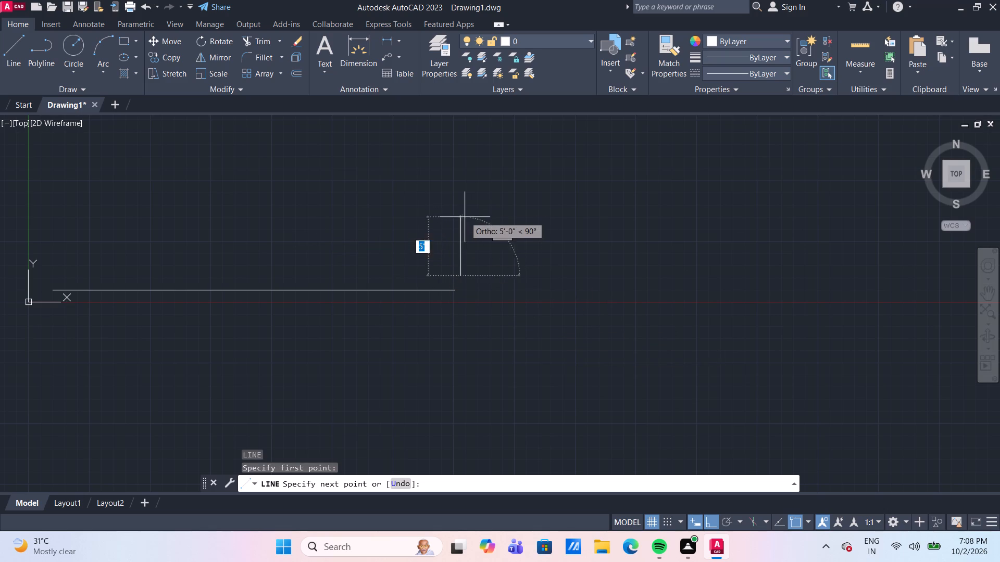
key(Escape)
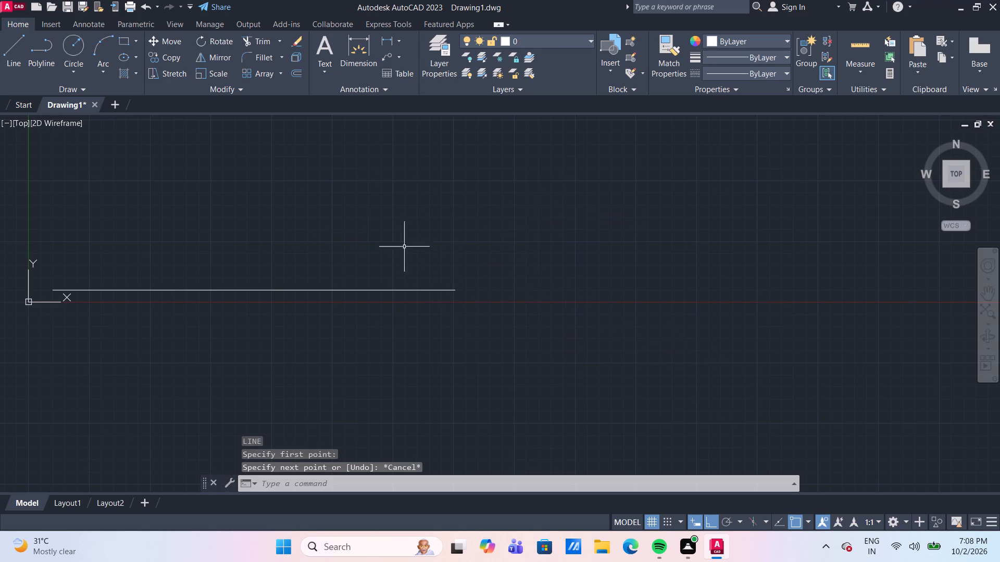
Draw an 11' vertical line upward from the left end of the 34'6" base line.
middle_drag(226, 259, 288, 285)
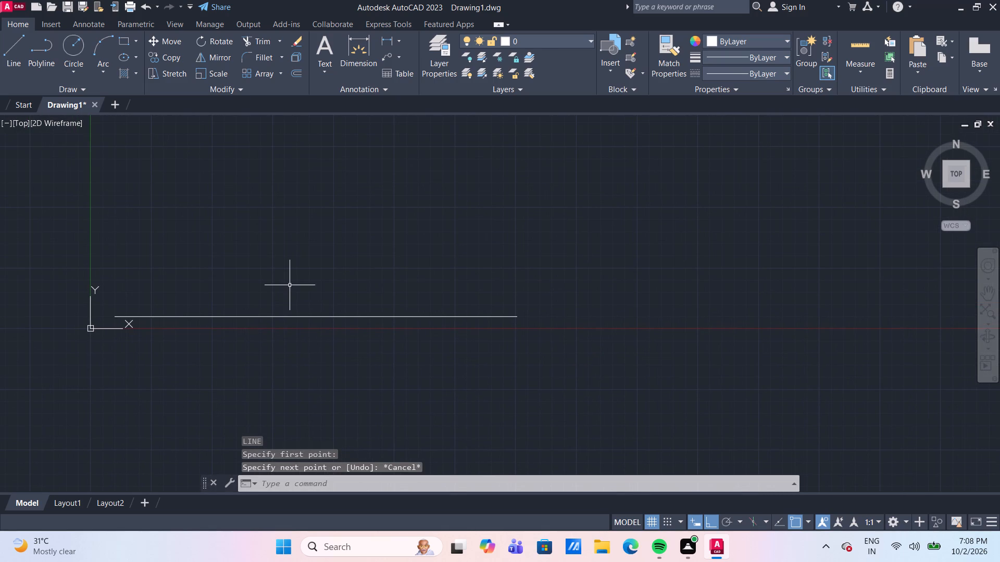
key(l)
key(Return)
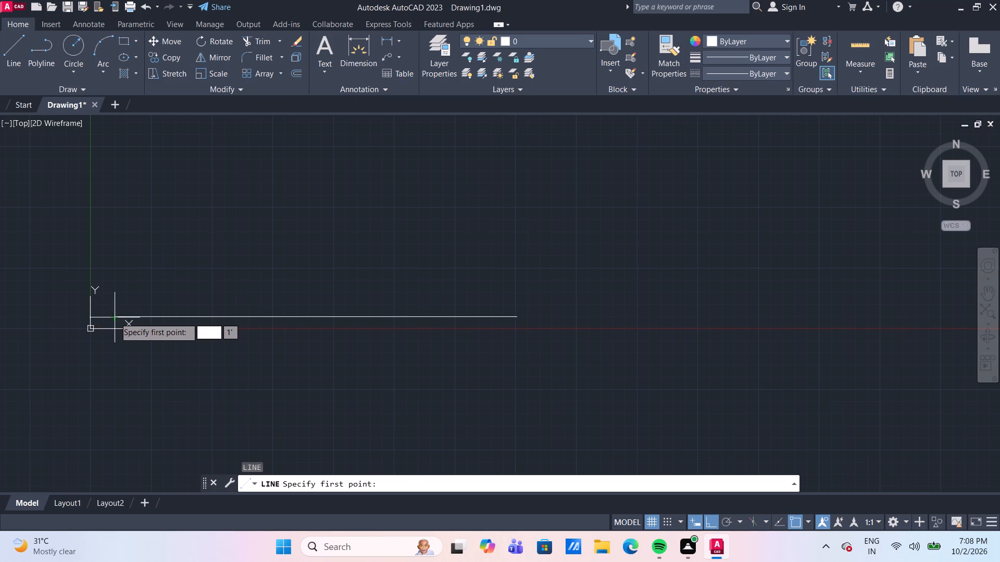
drag(114, 317, 129, 299)
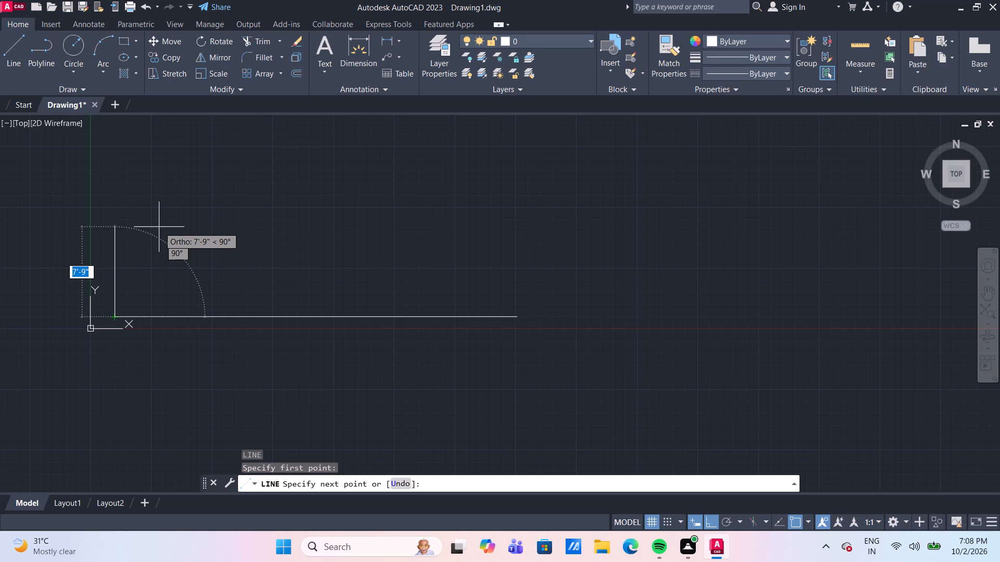
text(11)
key(apostrophe)
key(Return)
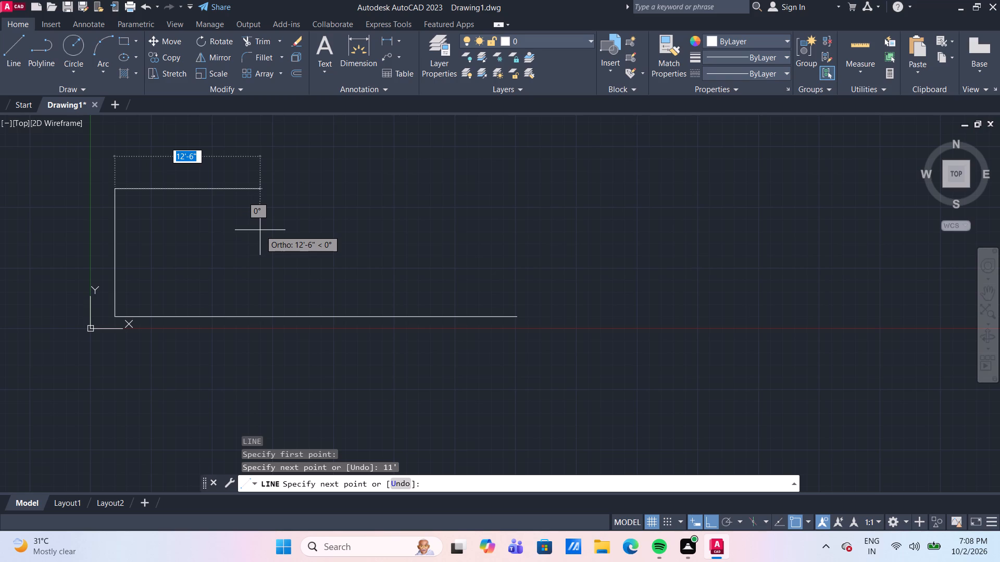
key(Escape)
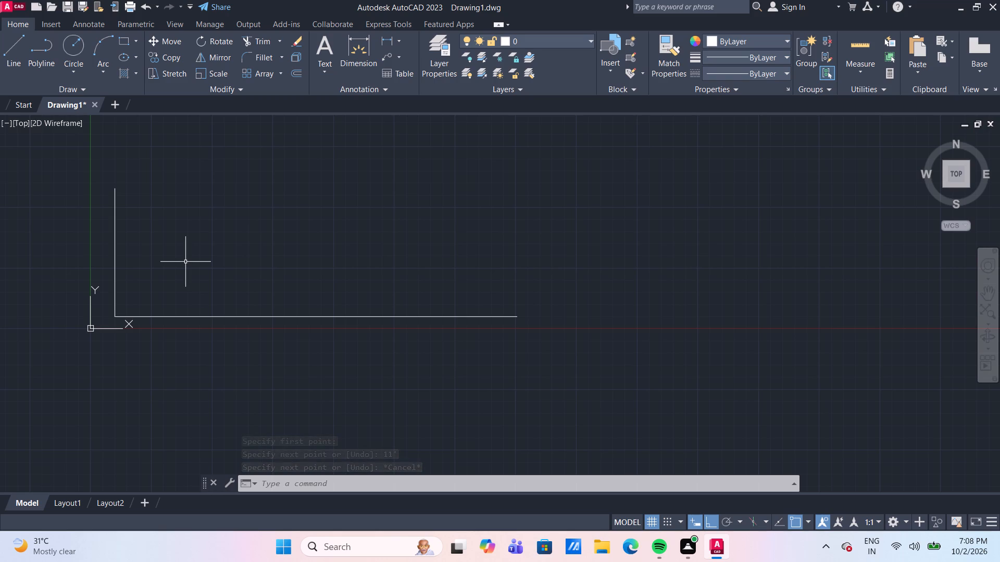
Offset the vertical line 11' to the right in Through mode, and offset that copy another 4' to the right.
key(o)
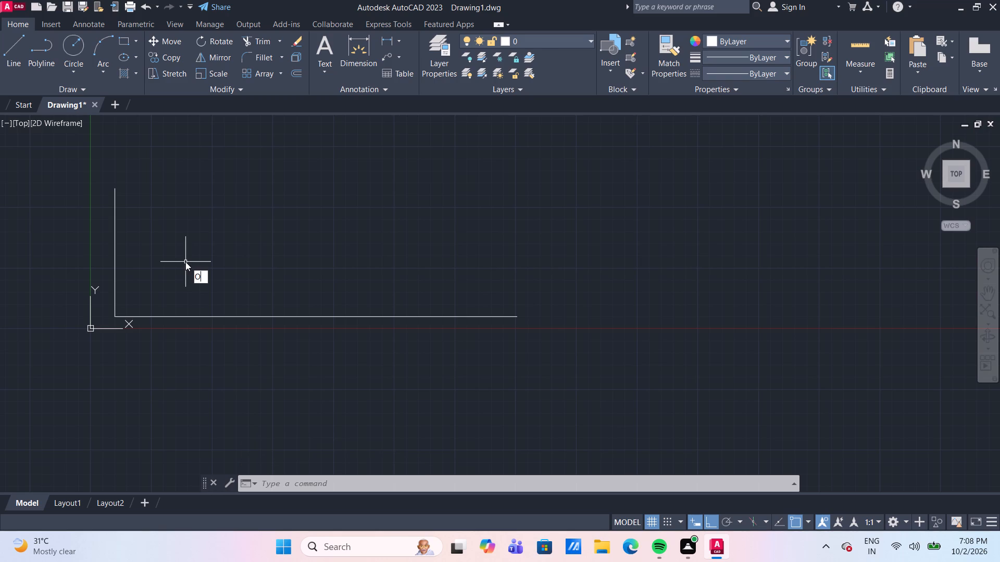
key(Return)
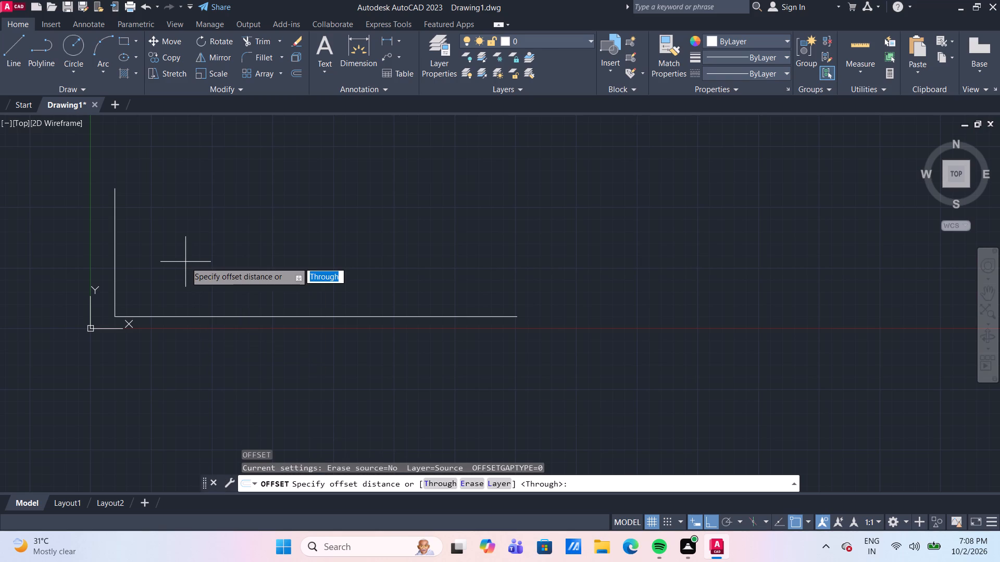
key(Return)
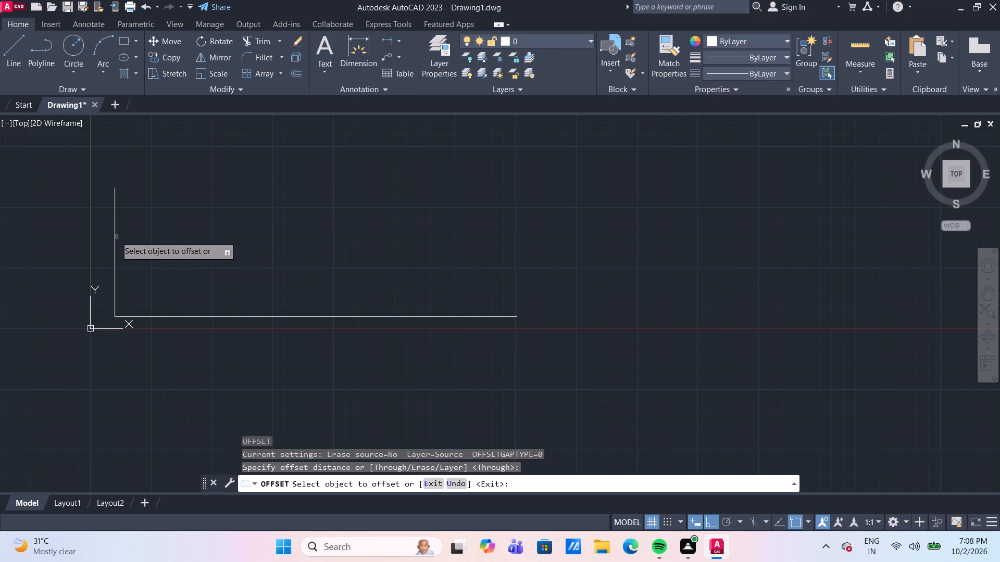
click(114, 236)
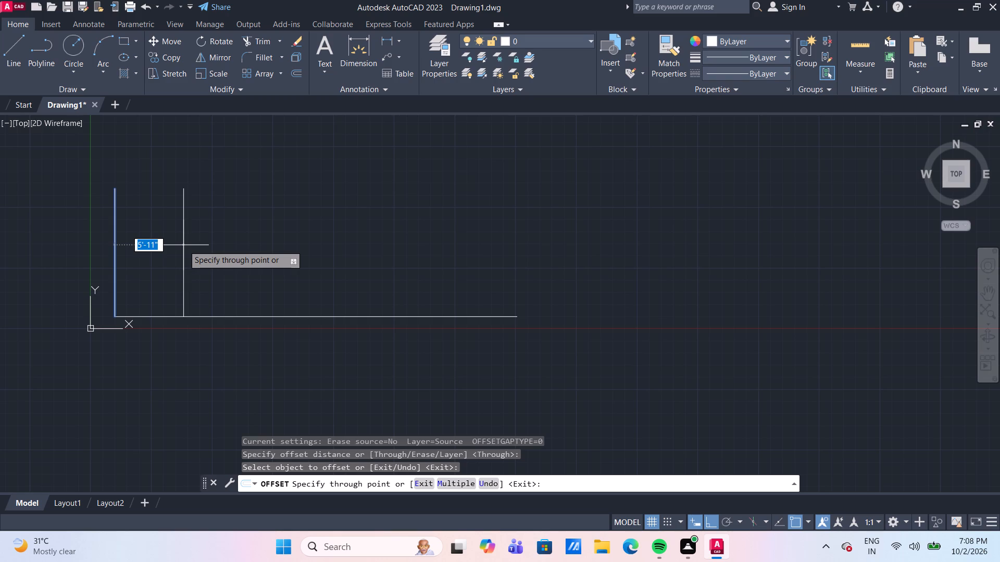
text(11')
key(Return)
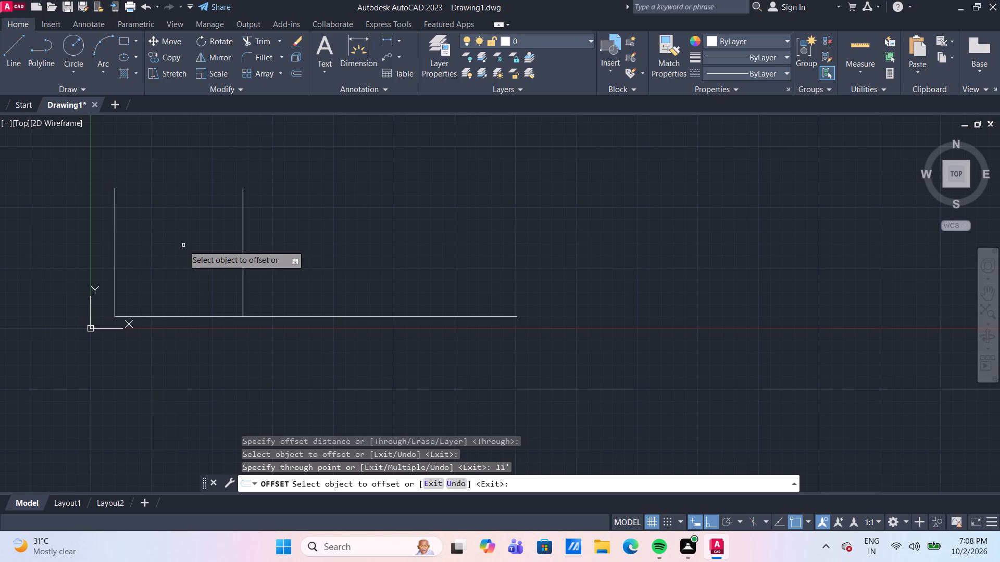
click(244, 222)
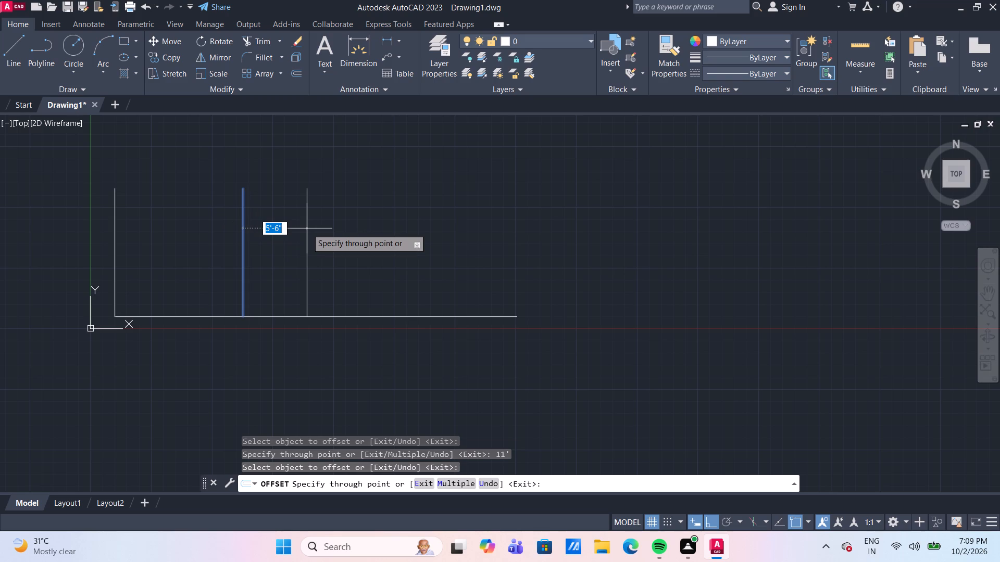
text(4')
key(Return)
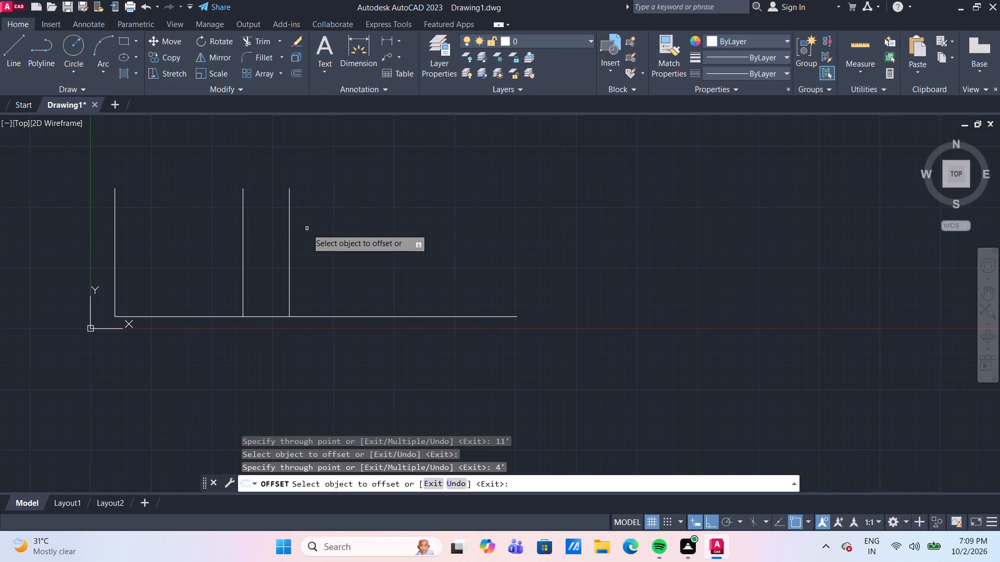
Continue offsetting the newest vertical line to the right by 8', and its copy by 11'6" to the base line's right end.
click(290, 222)
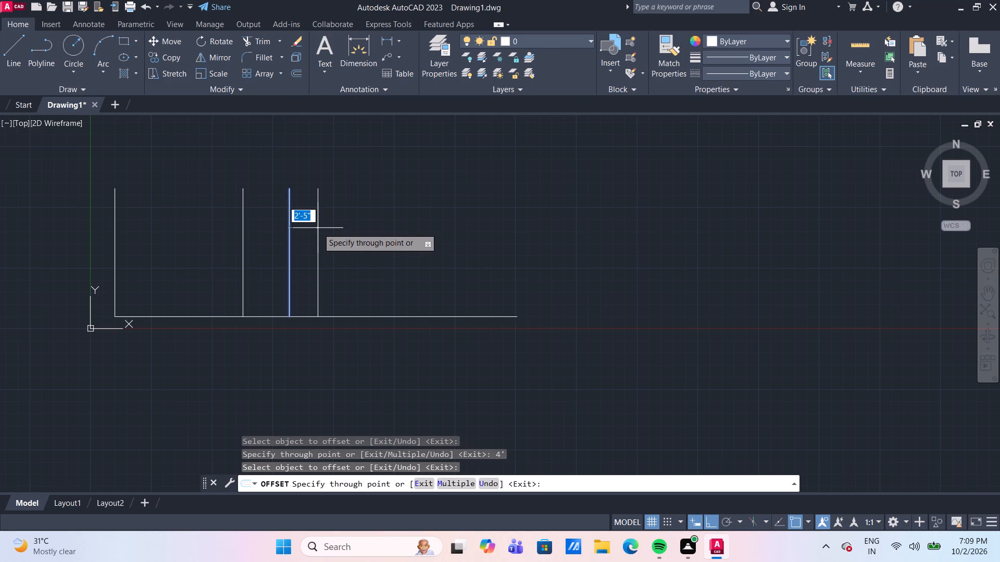
text(8')
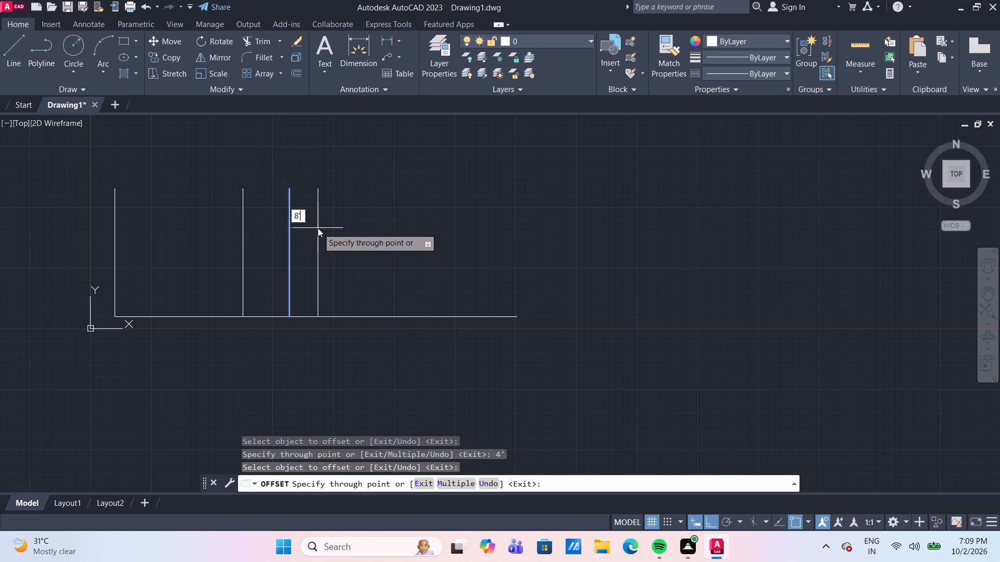
key(Return)
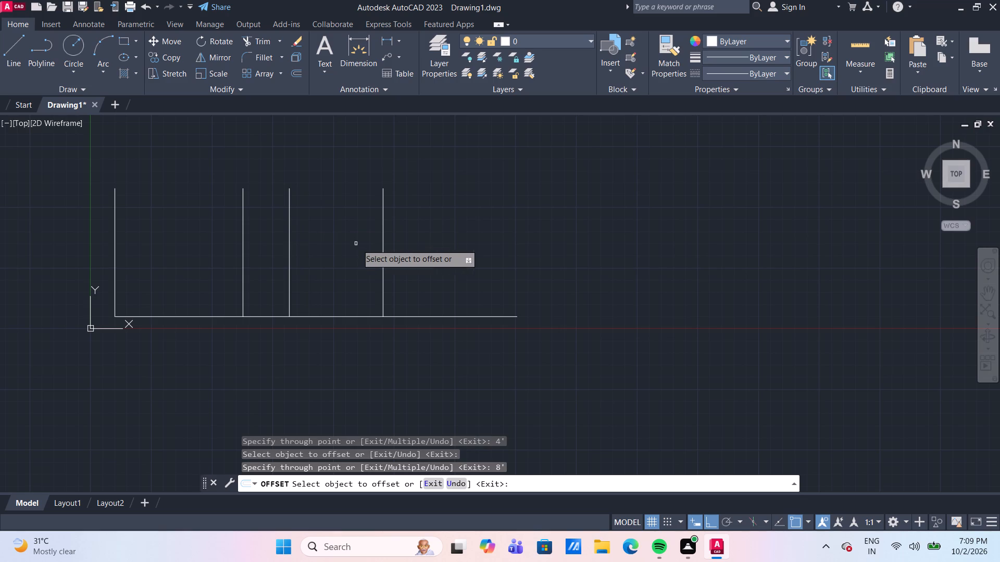
click(383, 257)
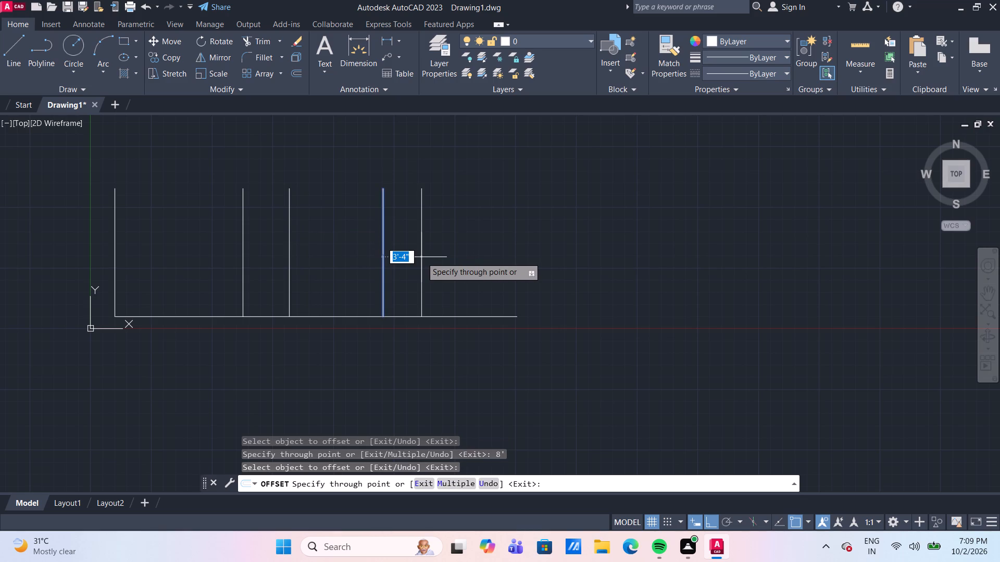
text(11'6")
key(Return)
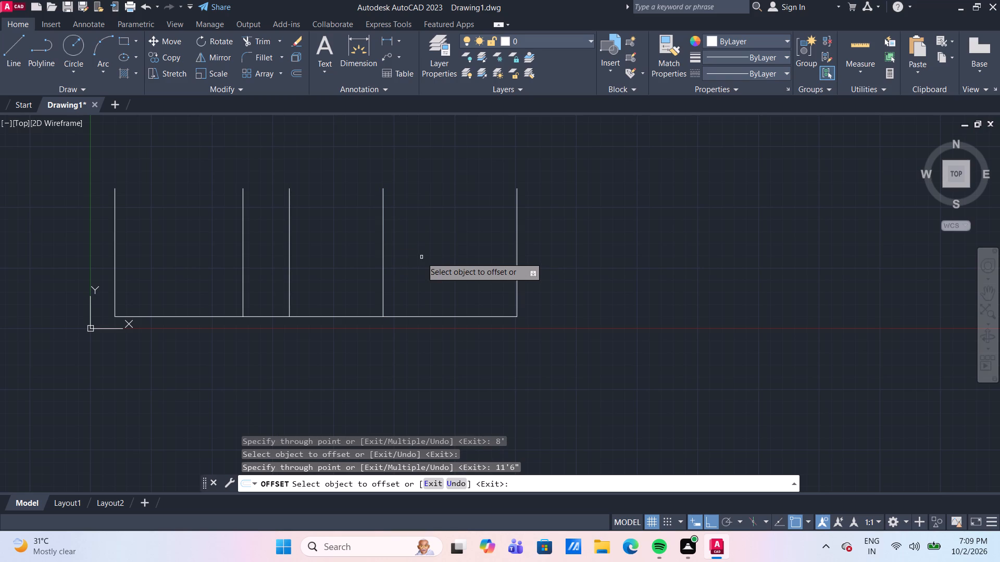
Offset the horizontal base line 5' upward.
scroll(585, 311, up, 1)
middle_drag(585, 311, 581, 343)
scroll(581, 343, down, 2)
middle_drag(592, 326, 572, 313)
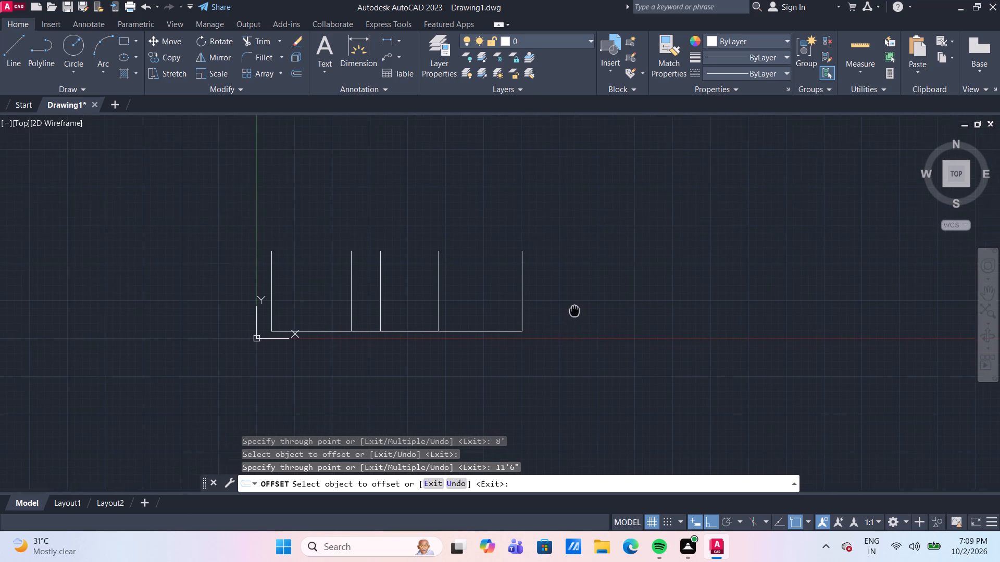
middle_drag(572, 313, 568, 315)
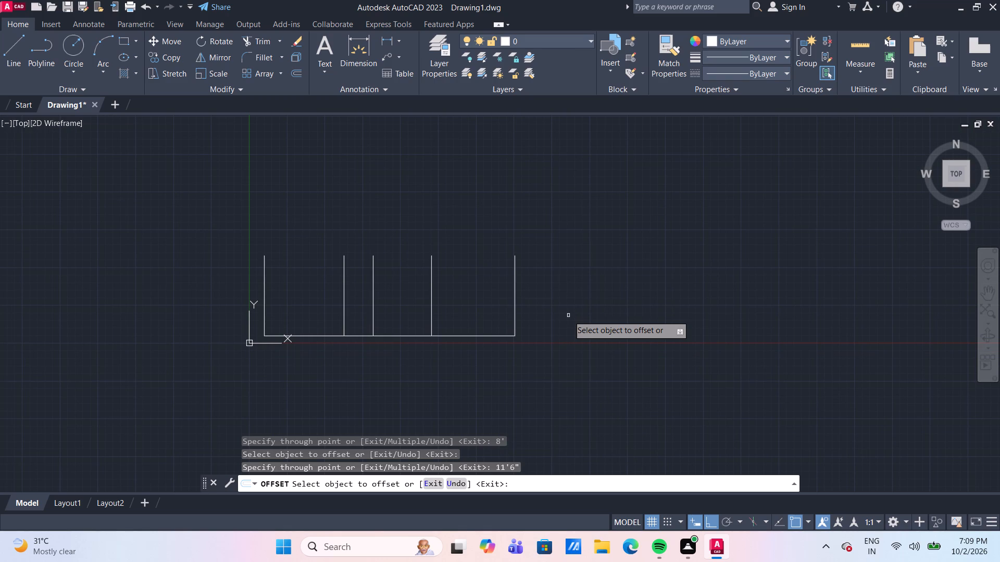
click(406, 336)
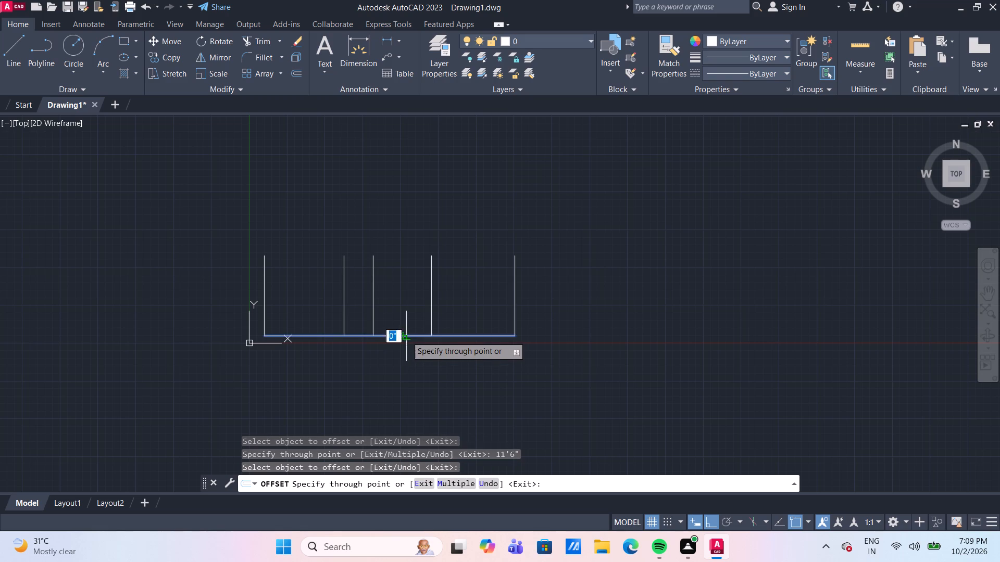
middle_drag(421, 293, 408, 266)
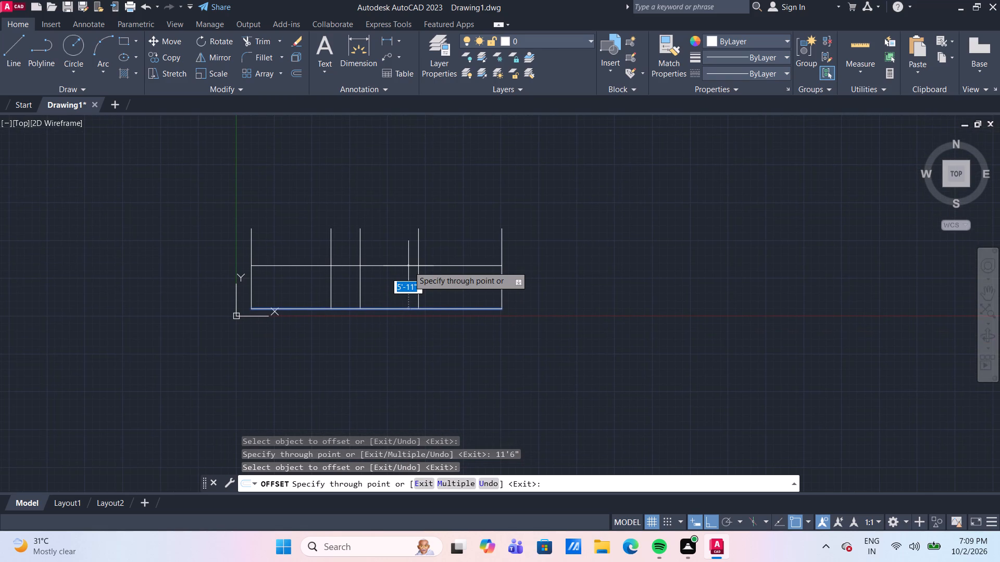
text(5')
key(Return)
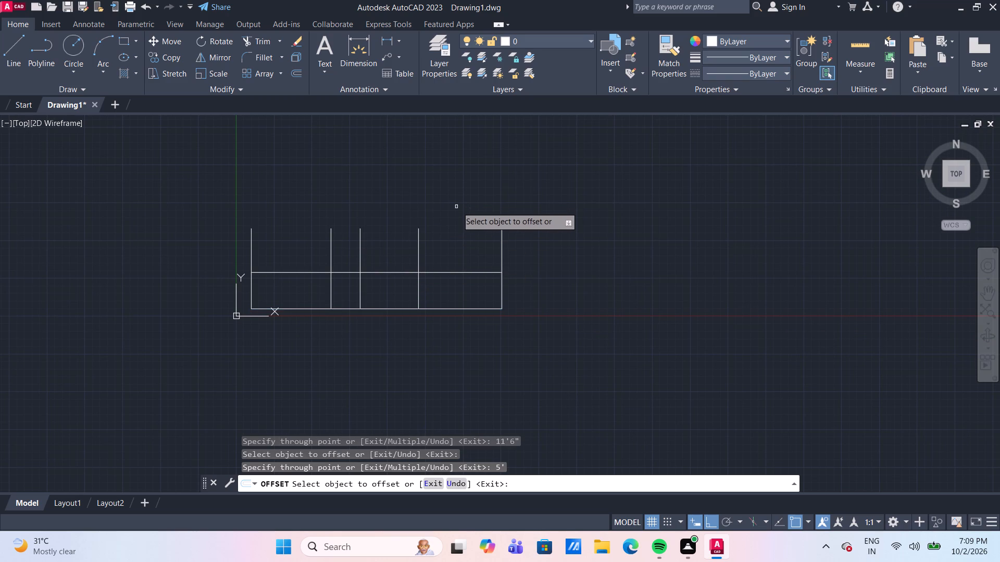
Offset the rightmost vertical line 1' to the left.
click(502, 262)
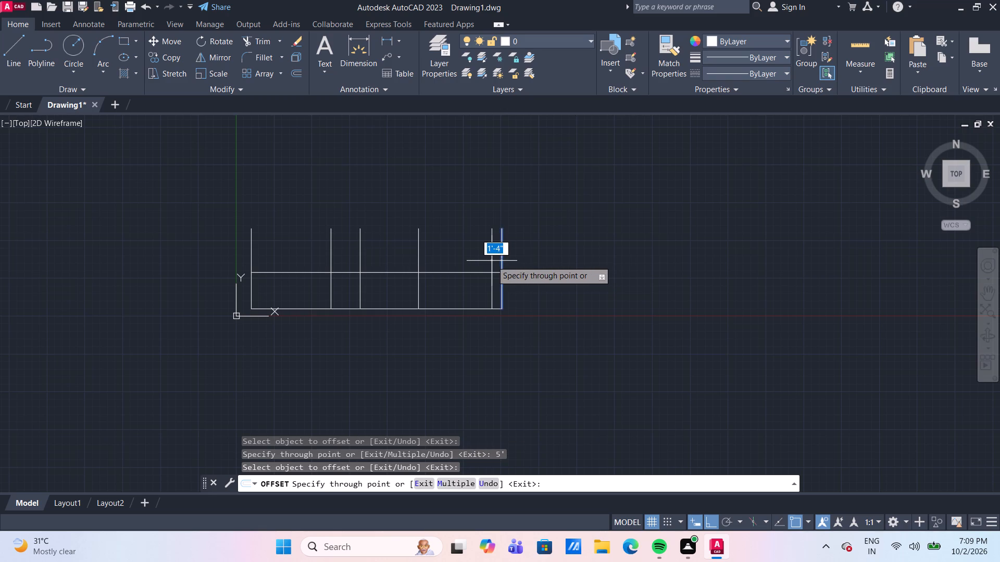
text(1')
key(Return)
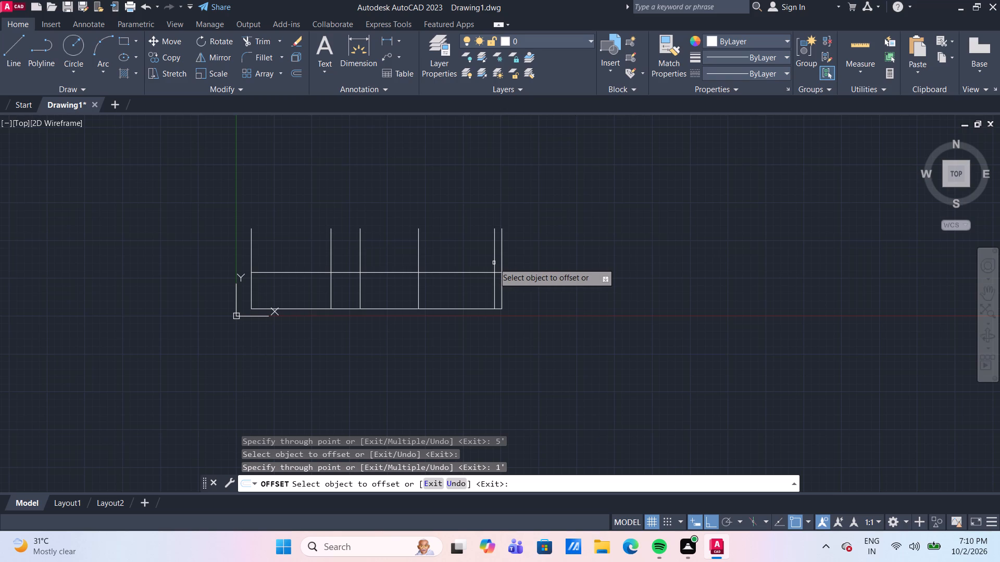
Offset the fourth vertical line from the left 4' to the right, and offset that copy another 4' to the right.
click(418, 252)
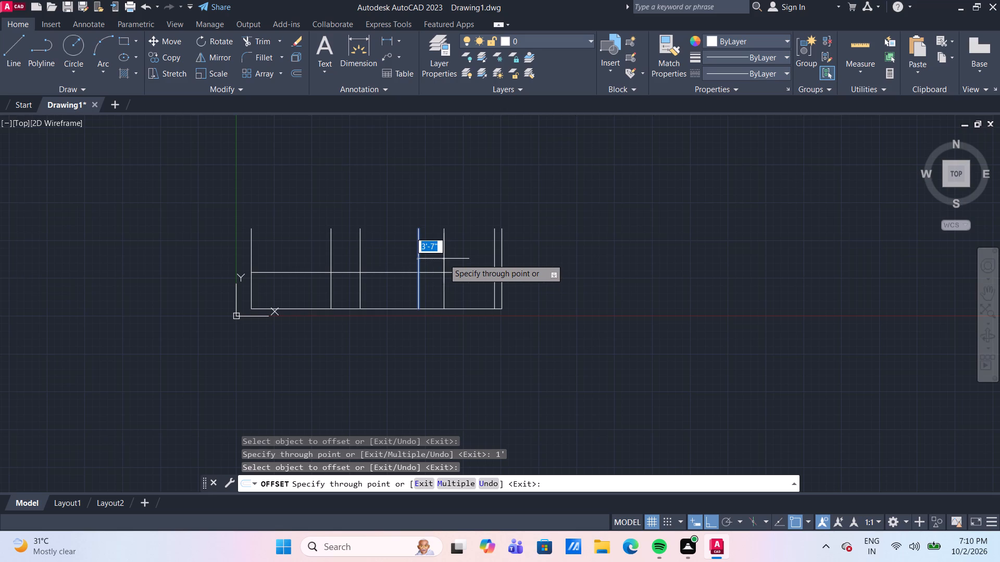
text(4')
key(Return)
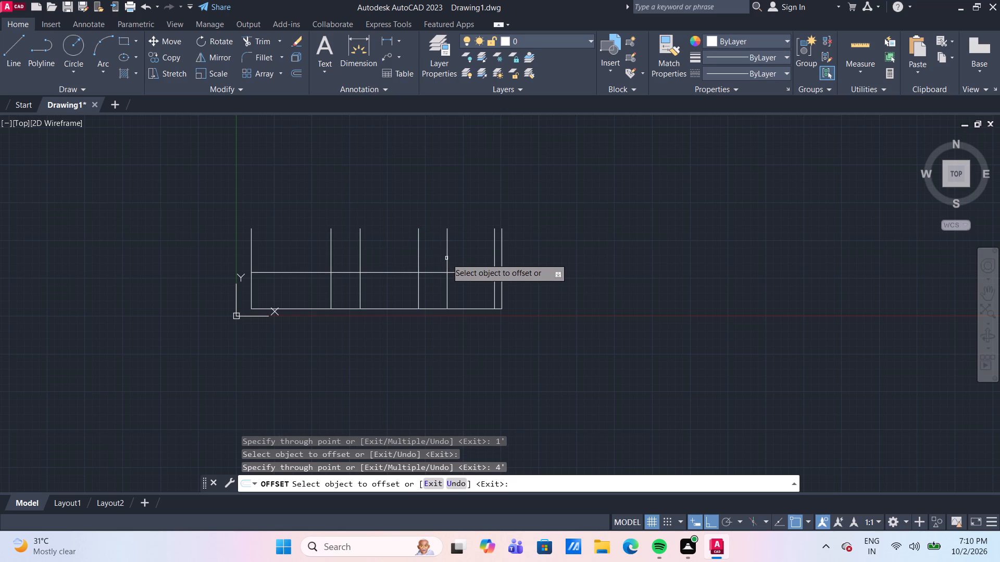
click(446, 258)
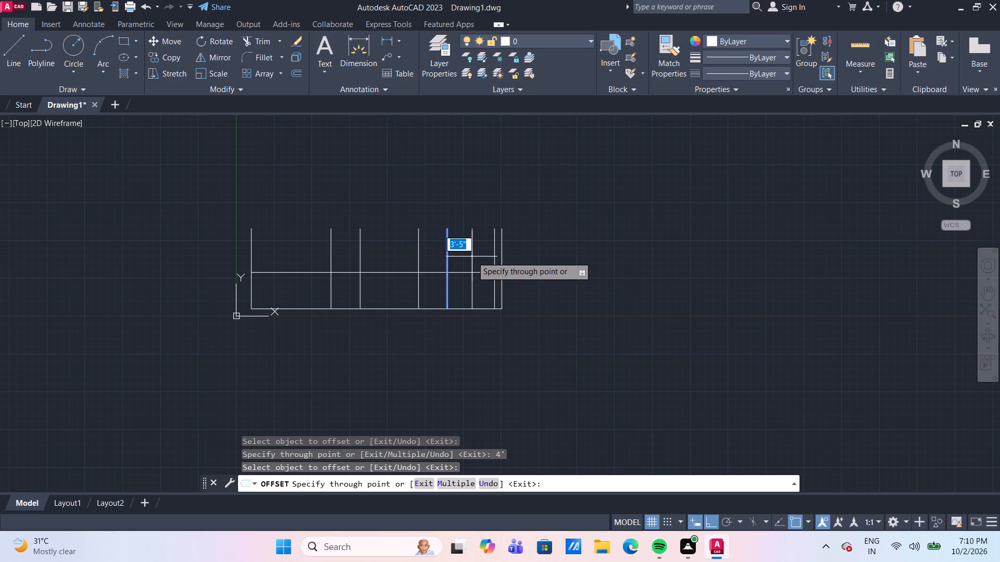
key(4)
key(apostrophe)
key(Return)
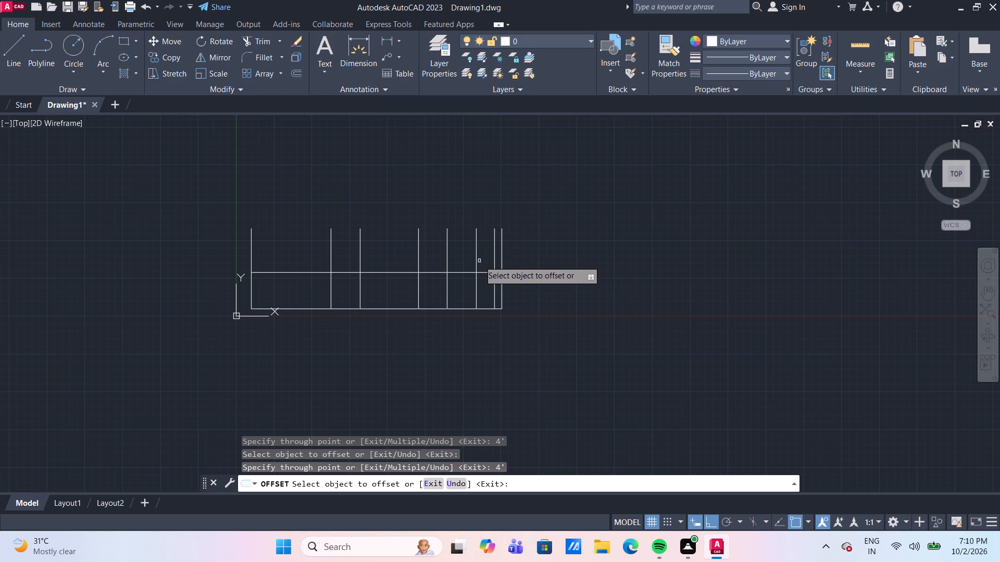
Offset the second of the two new 4'-spaced vertical lines 1'4" to the right.
scroll(479, 261, up, 1)
middle_drag(479, 261, 407, 236)
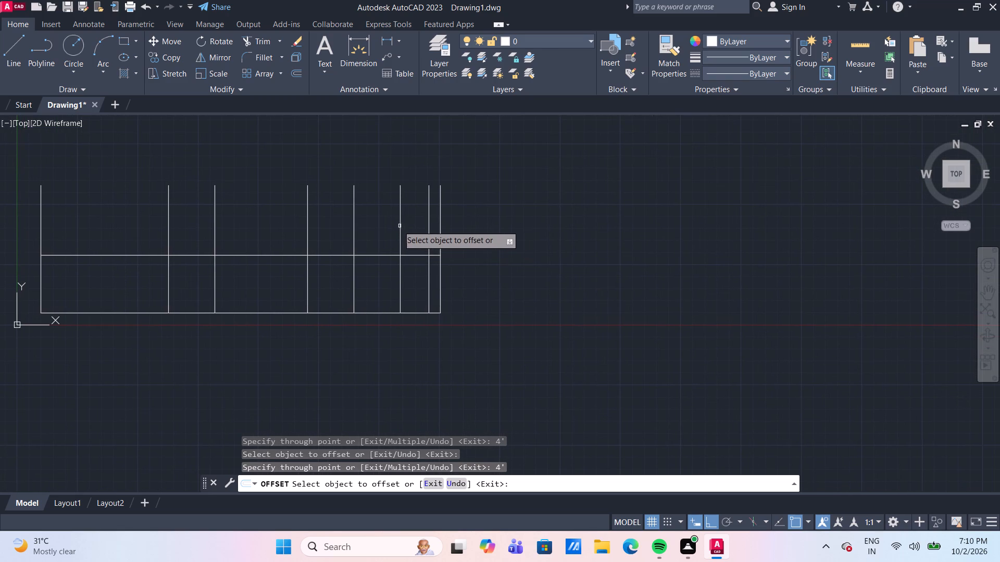
click(400, 226)
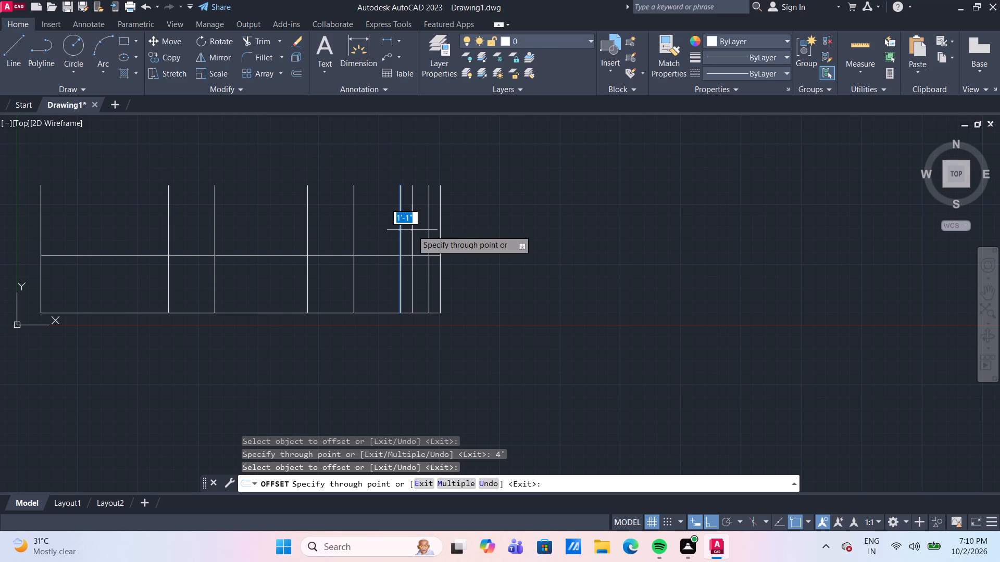
text(1')
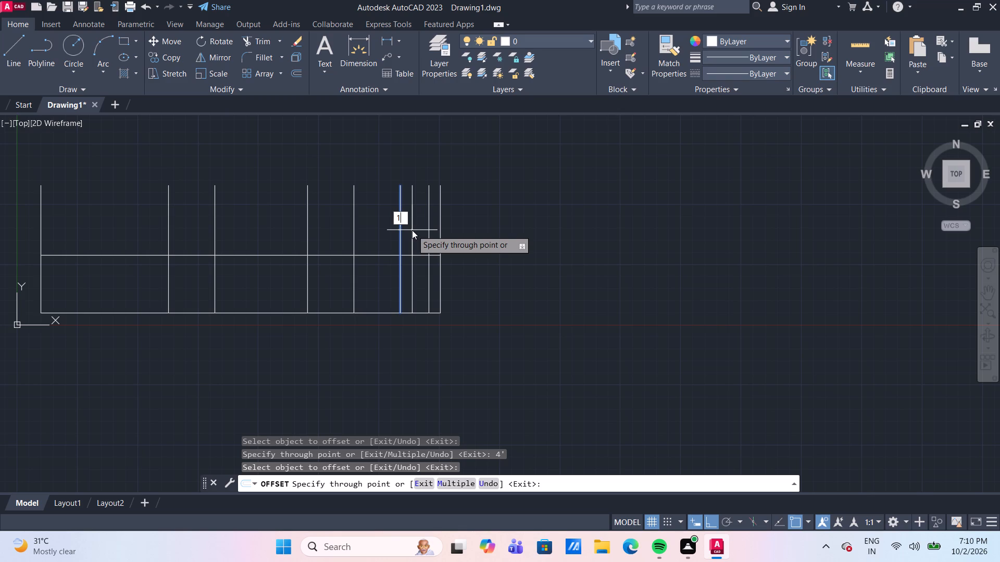
text(4")
key(Return)
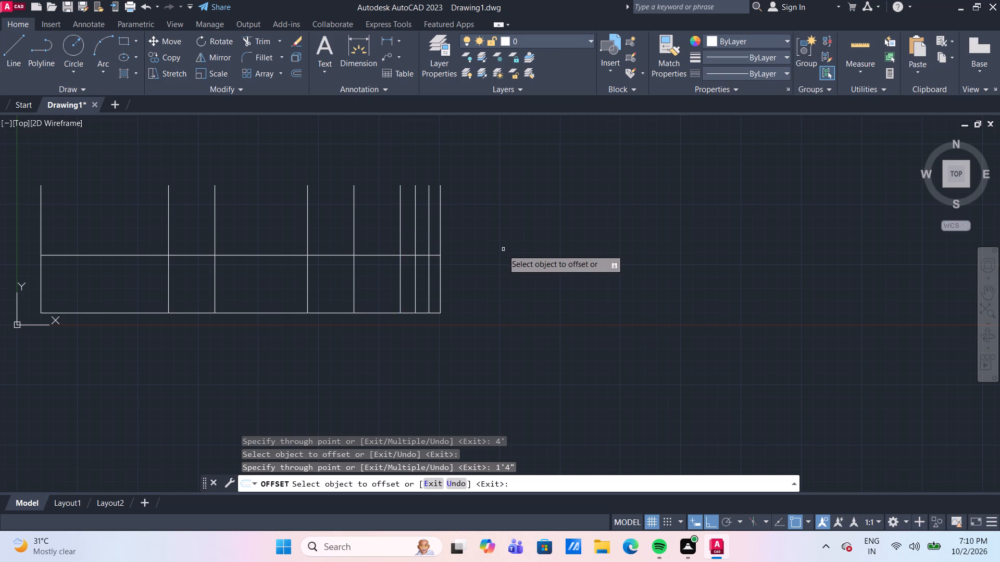
Offset the rightmost vertical line 1'4" to the left.
scroll(467, 233, up, 1)
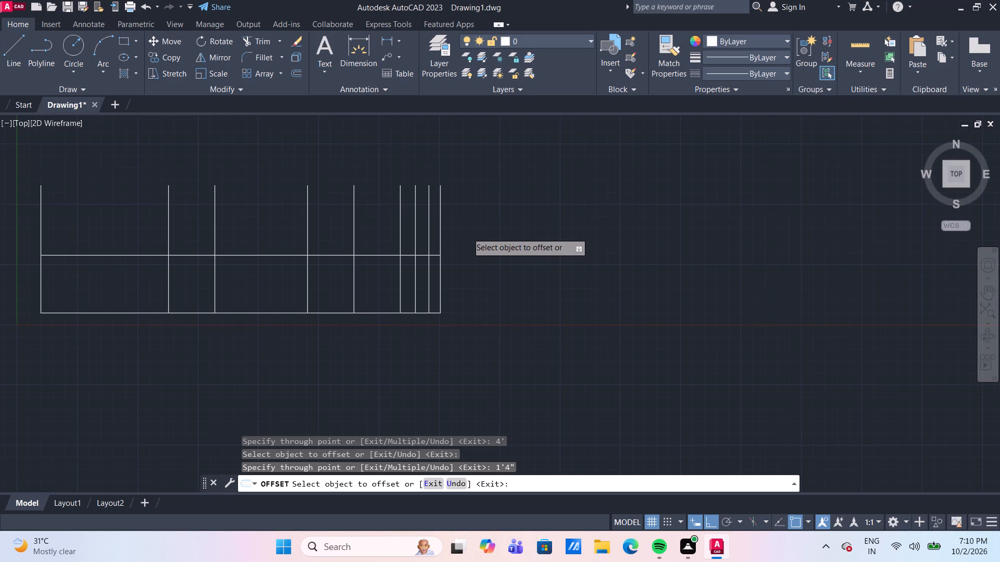
click(424, 225)
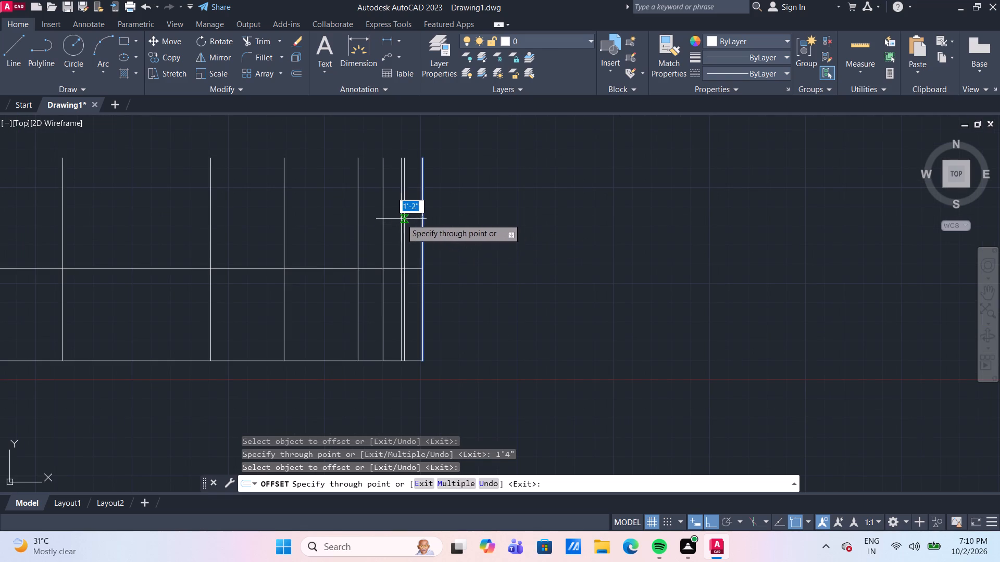
text(1'4")
key(Return)
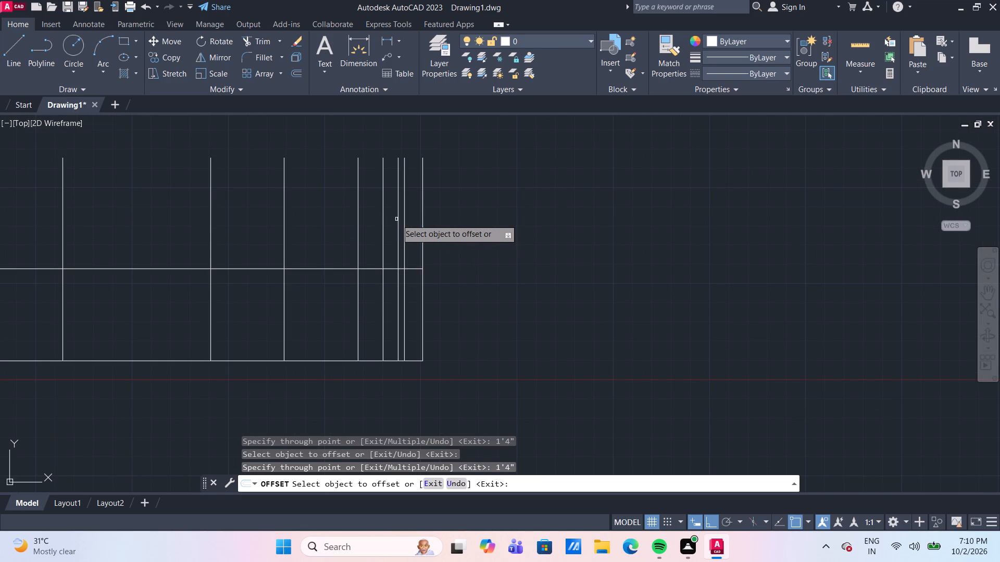
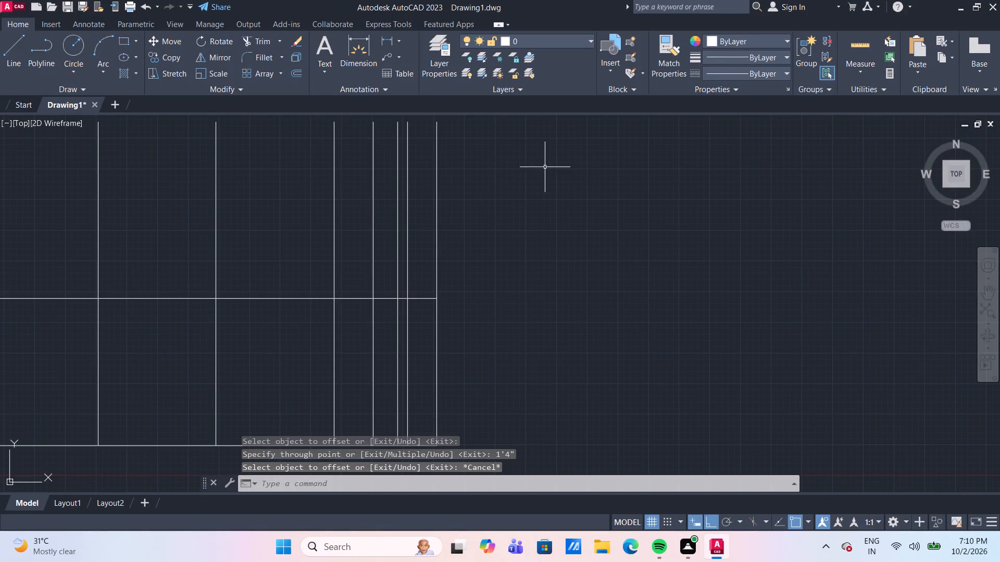
Erase the vertical line that sits 1' to the left of the rightmost vertical line.
click(407, 190)
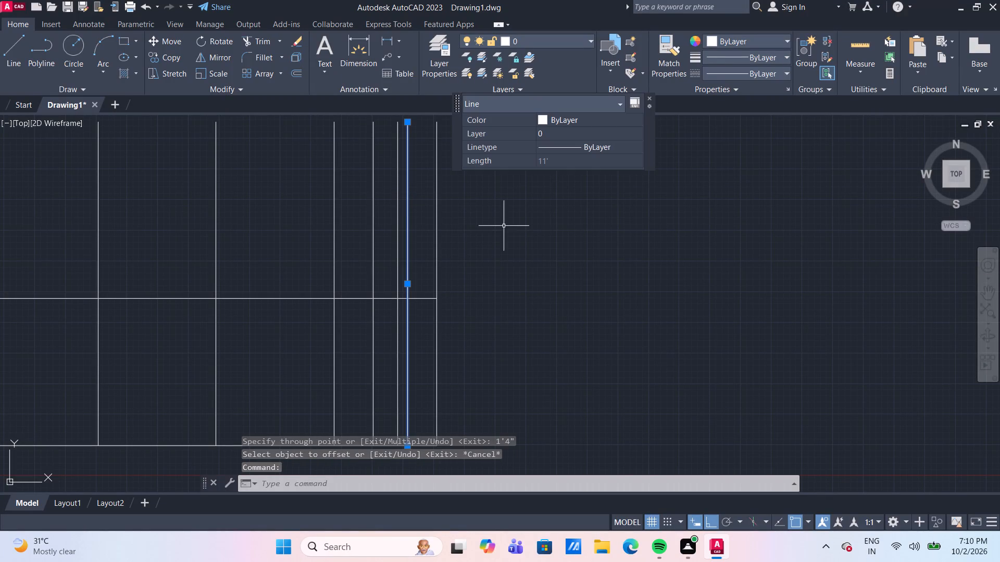
key(Delete)
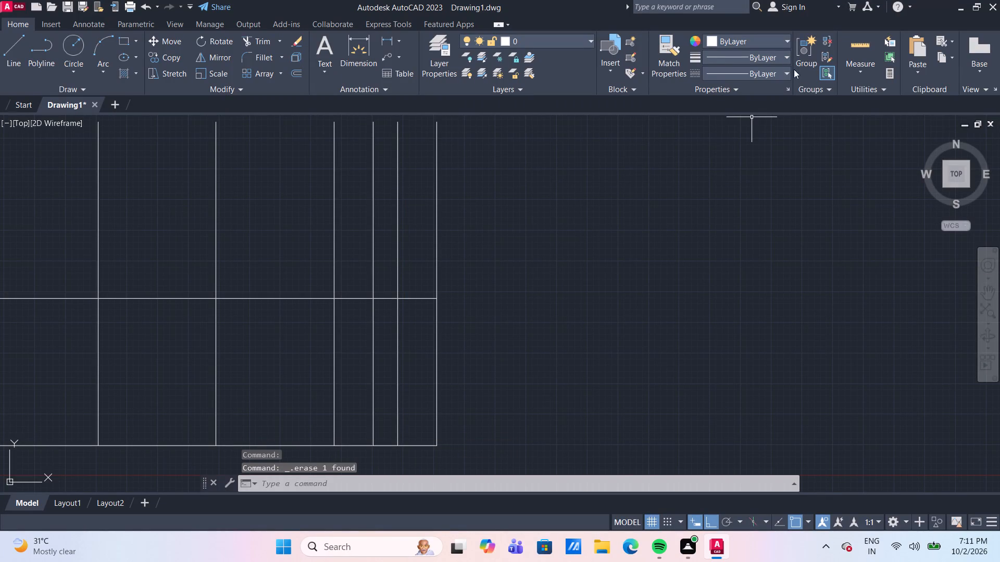
Measure the gap between the rightmost vertical line and the nearest vertical line beside it.
click(866, 45)
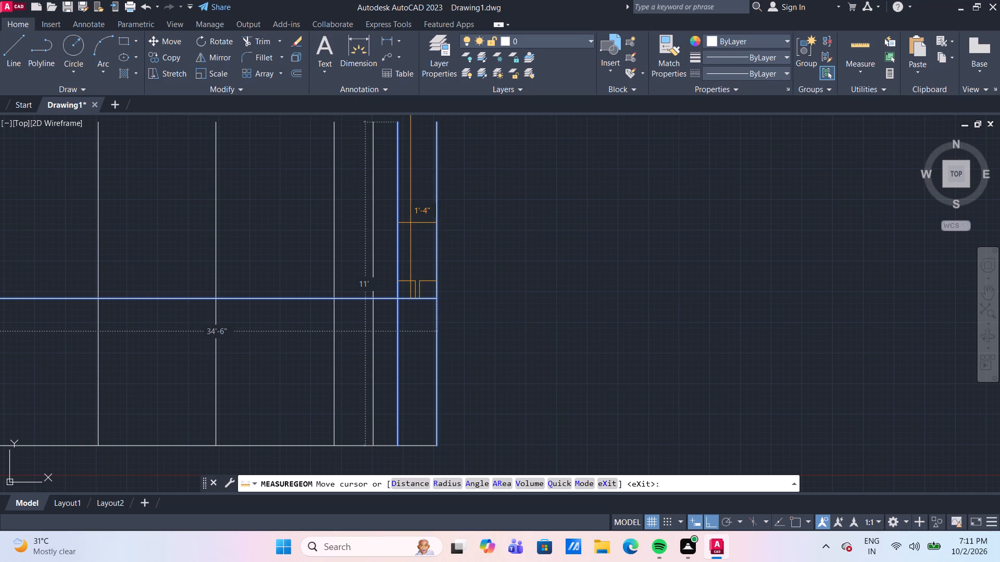
key(Escape)
Erase the two remaining 1'4"-offset vertical lines between the second 4'-spaced line and the rightmost vertical line.
click(414, 223)
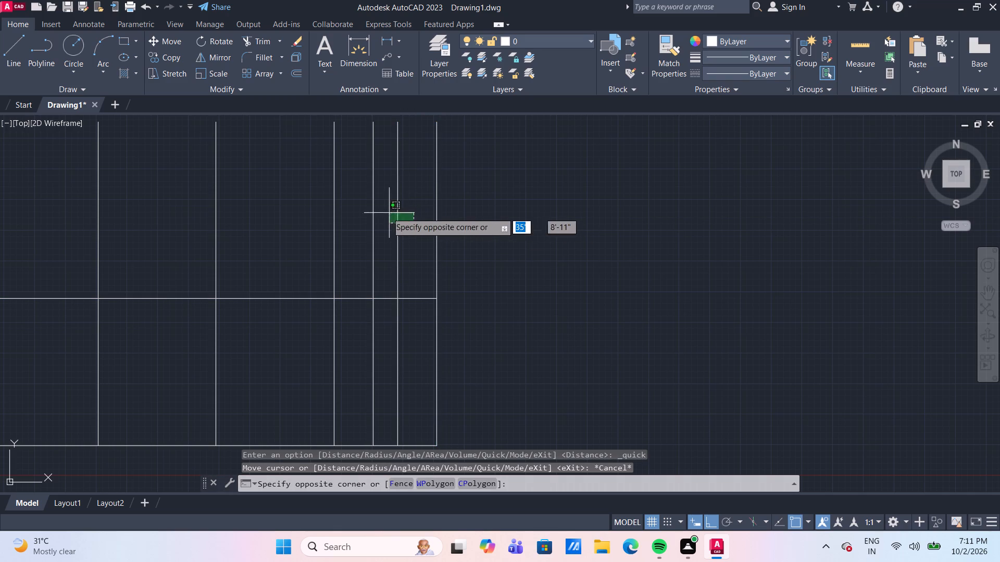
click(360, 201)
key(Delete)
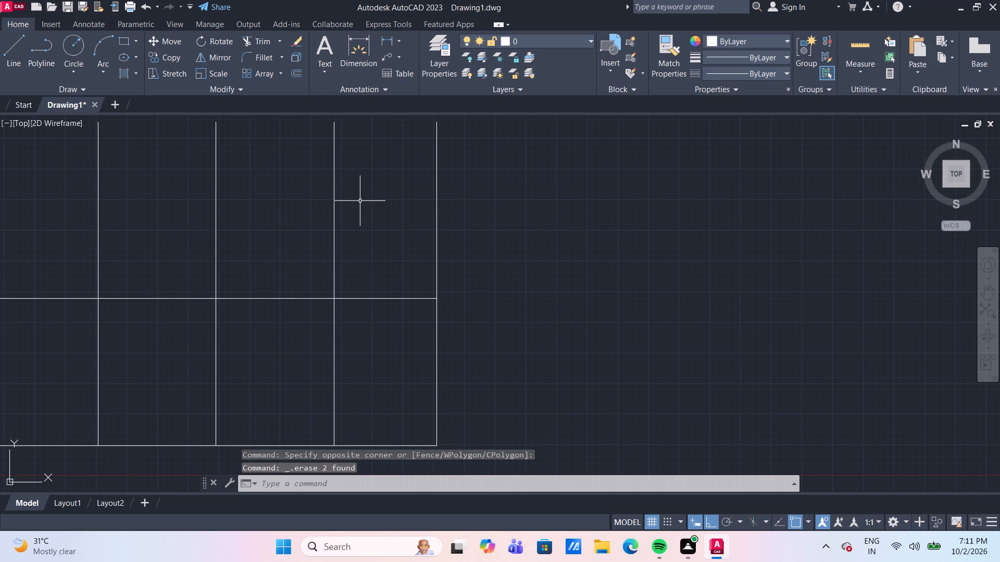
Offset the second 4'-spaced vertical line 1'2" to the right, and offset that copy another 1'2" to the right.
key(o)
key(Return)
key(Return)
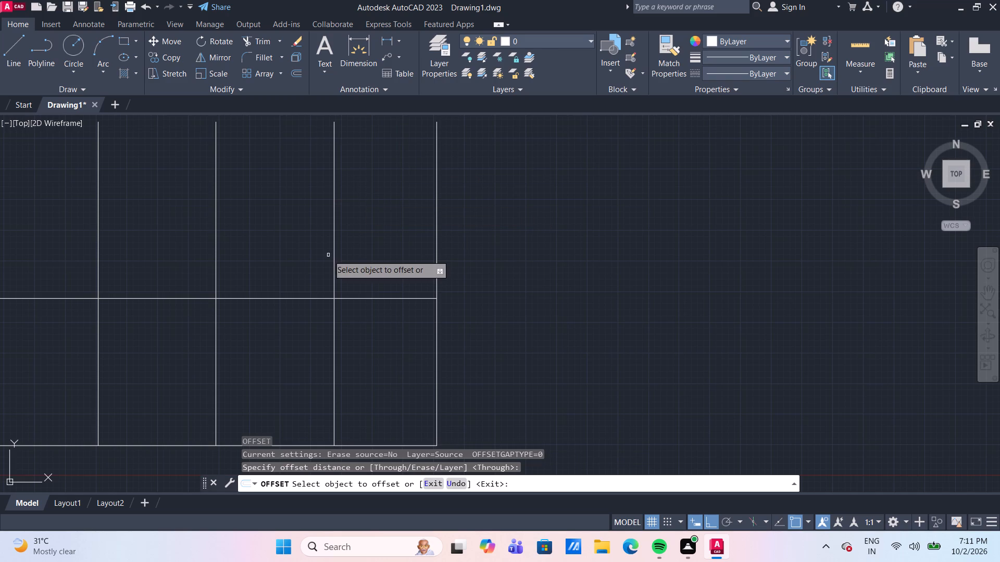
click(334, 258)
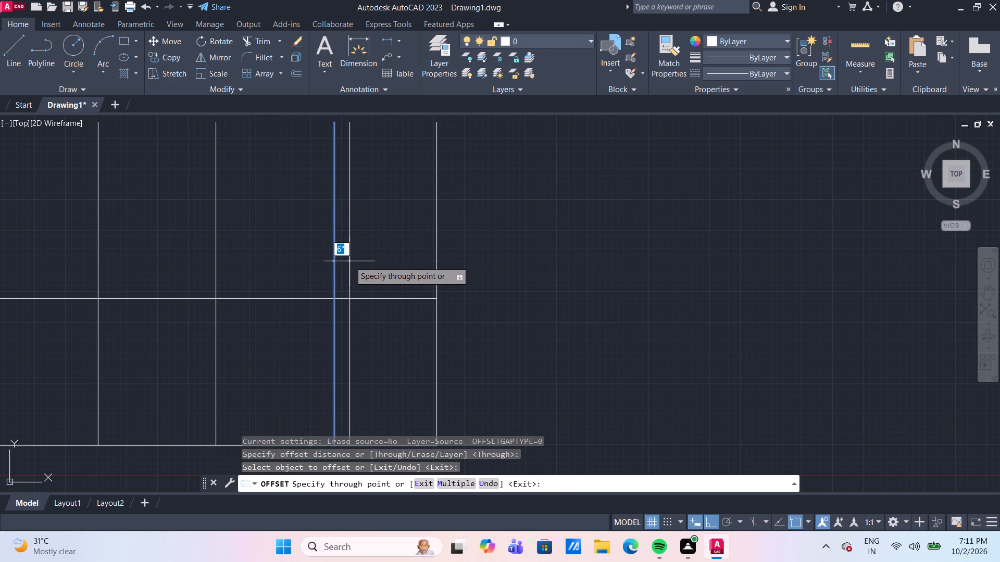
text(1'2")
key(Return)
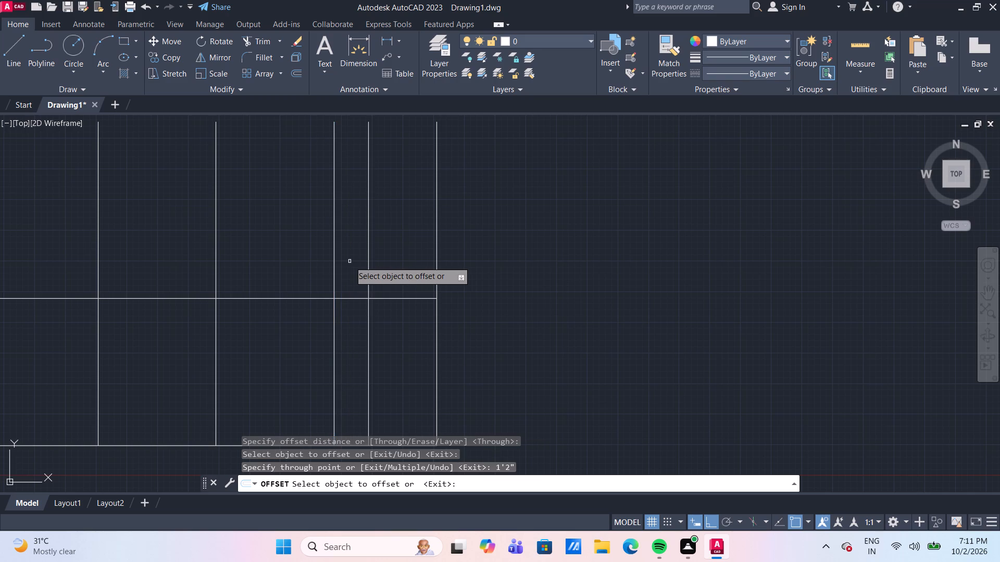
click(369, 266)
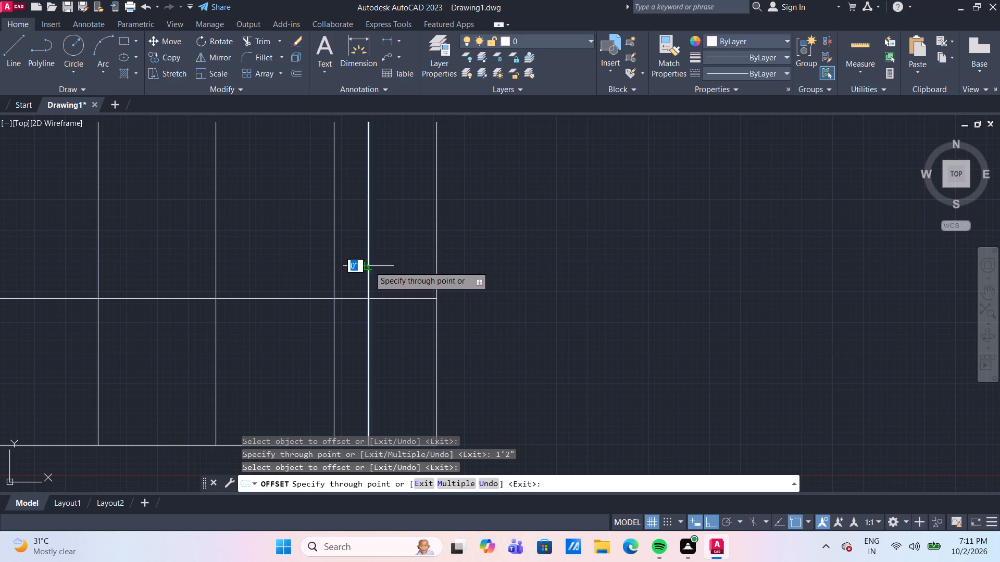
text(1')
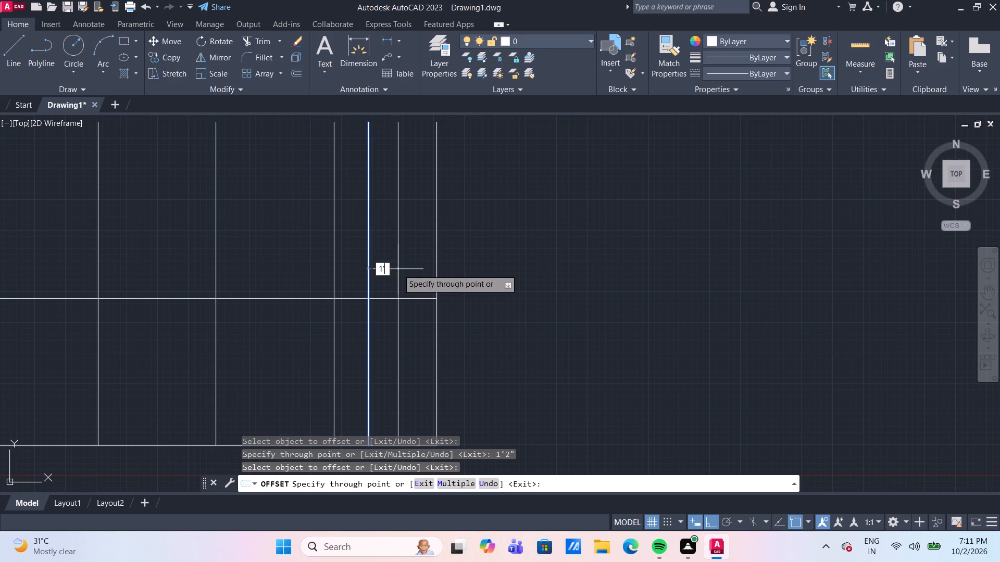
text(2")
key(Return)
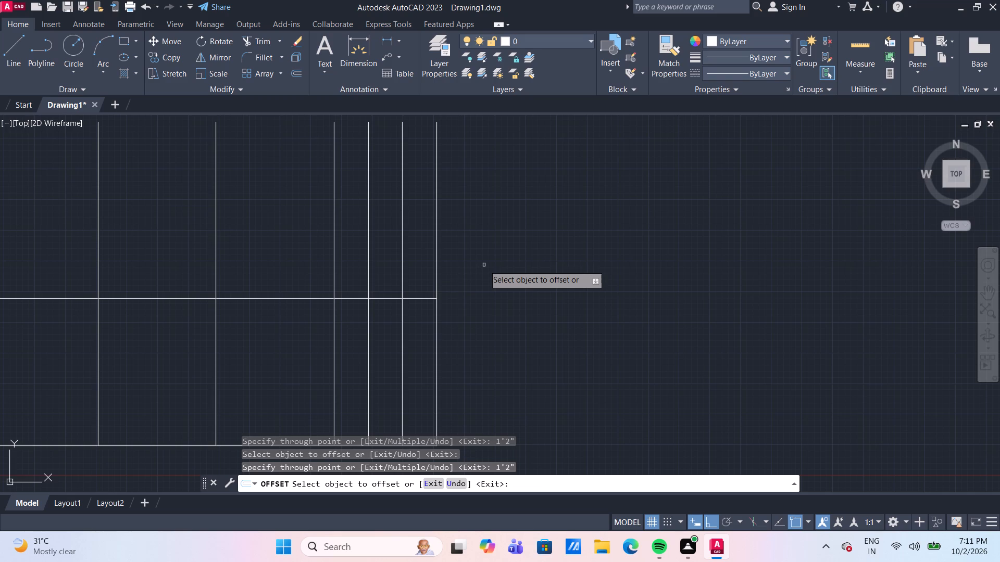
key(Escape)
Offset the upper horizontal line 4" downward, and offset that copy about 1' further down.
scroll(484, 265, down, 2)
scroll(328, 292, up, 1)
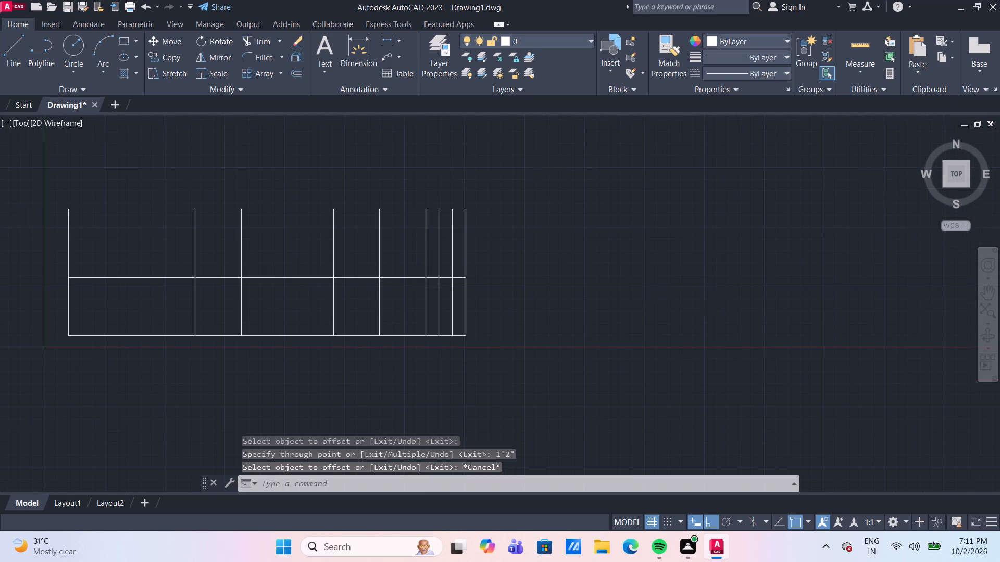
scroll(328, 292, up, 1)
middle_drag(328, 292, 336, 244)
scroll(336, 244, down, 2)
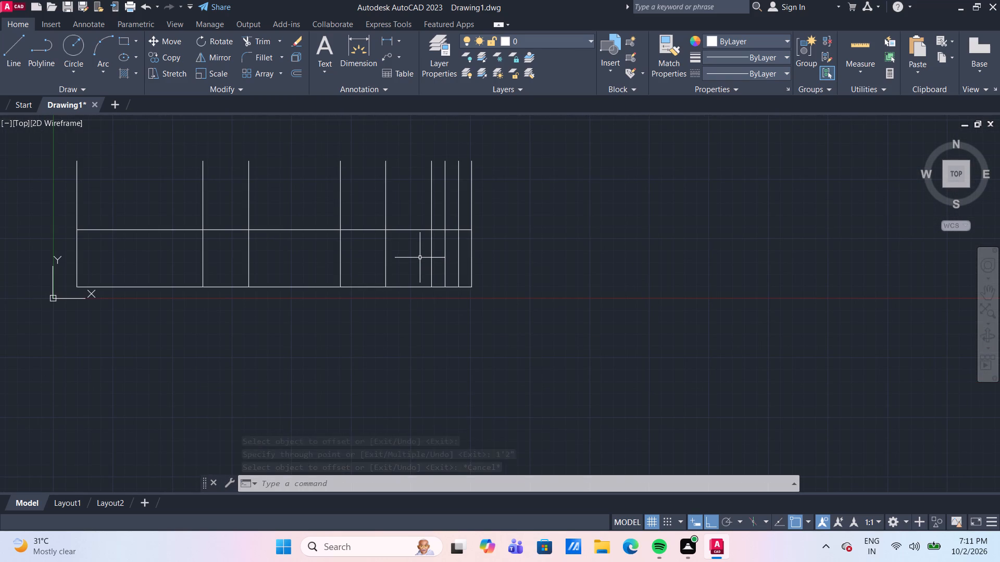
middle_drag(420, 258, 369, 257)
scroll(352, 250, up, 1)
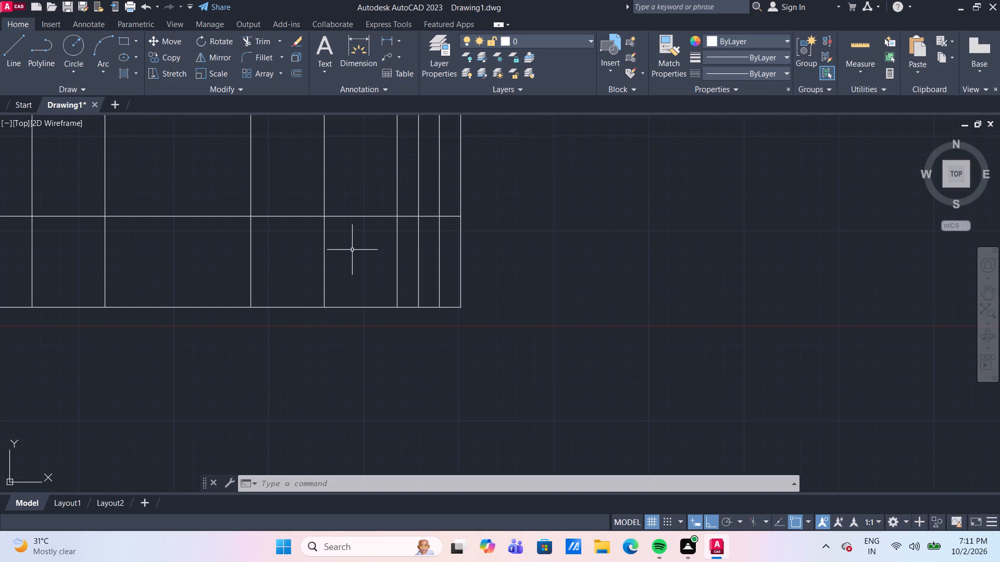
middle_click(352, 250)
scroll(353, 250, down, 1)
middle_drag(468, 245, 484, 247)
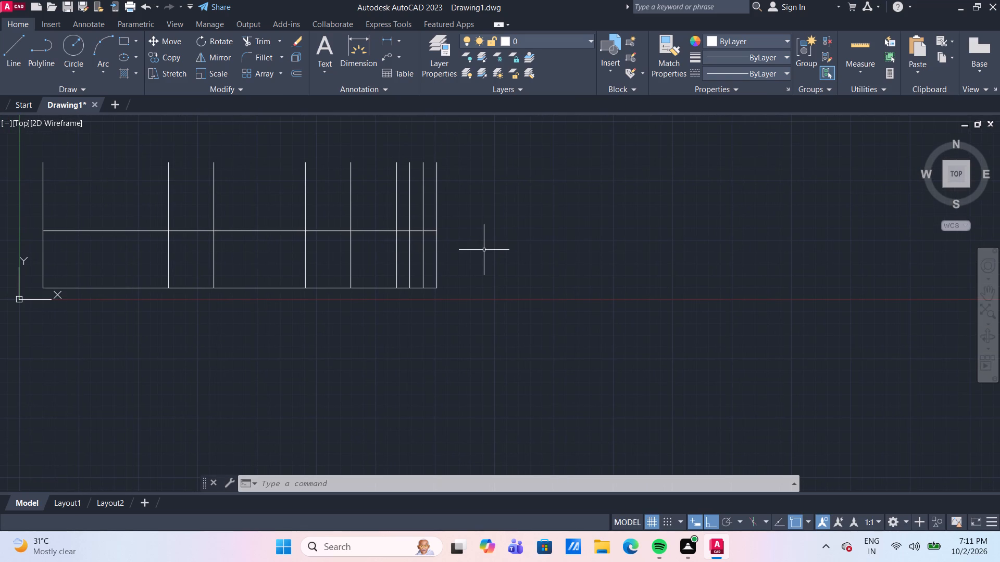
key(o)
key(Return)
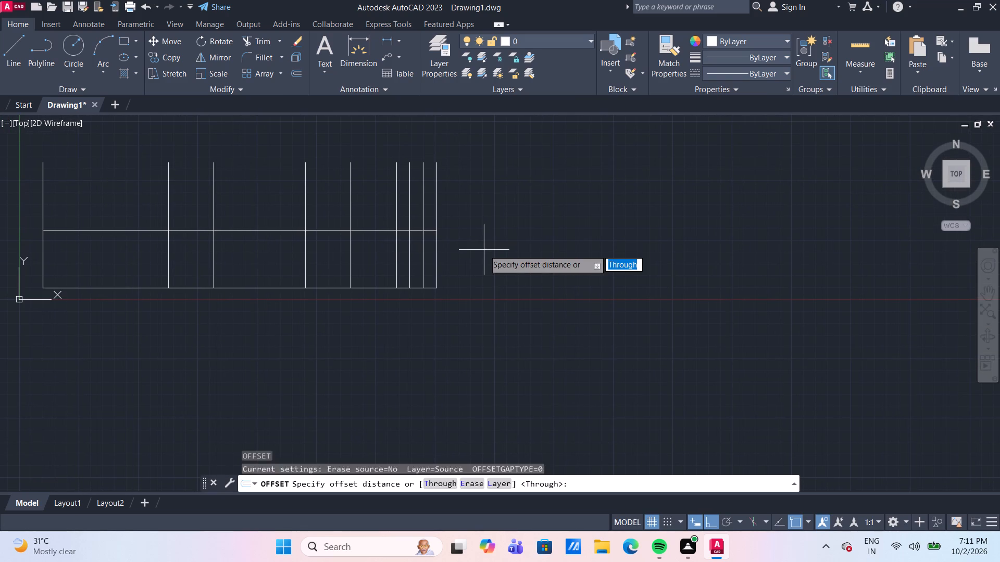
key(Return)
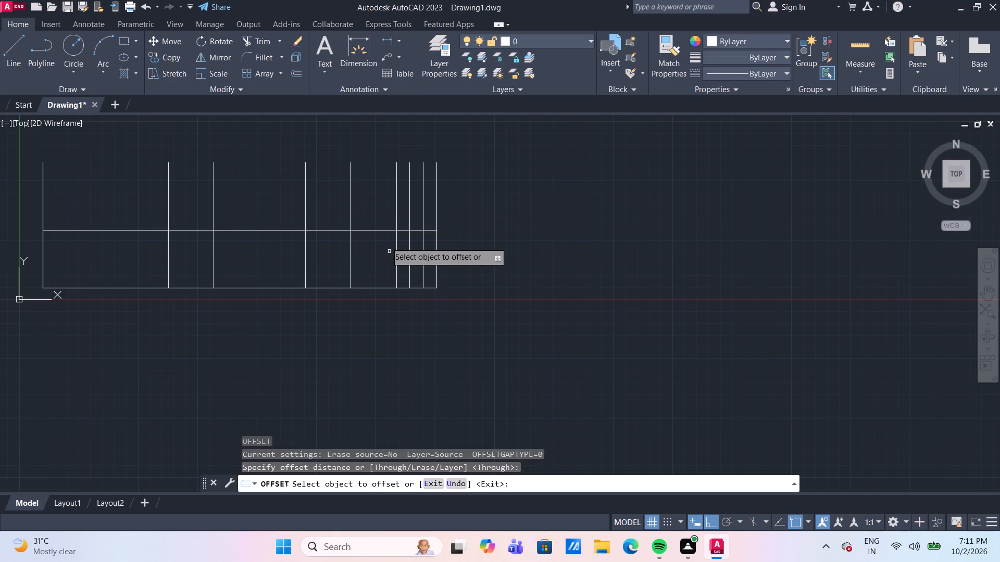
click(382, 231)
scroll(382, 241, up, 2)
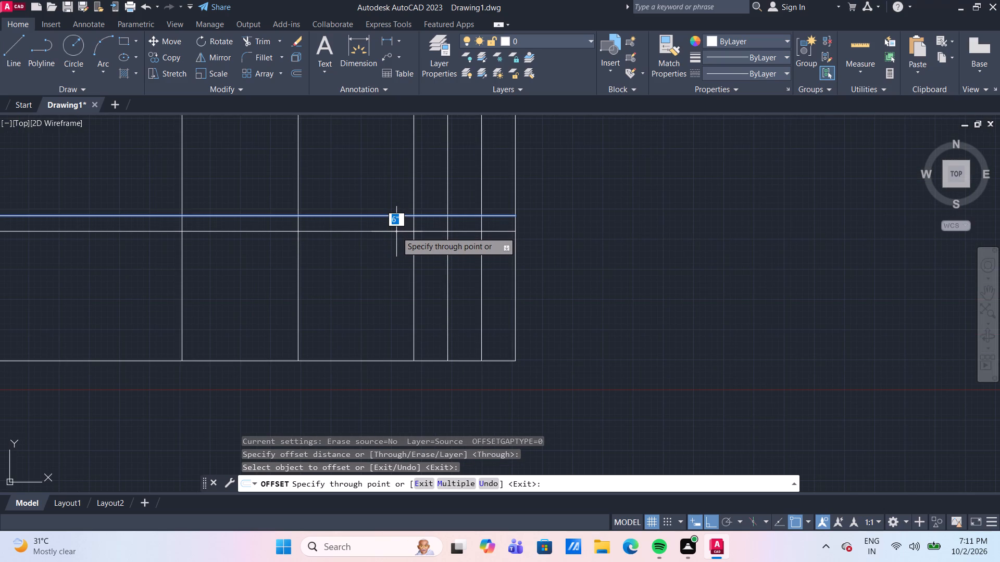
text(4")
key(Return)
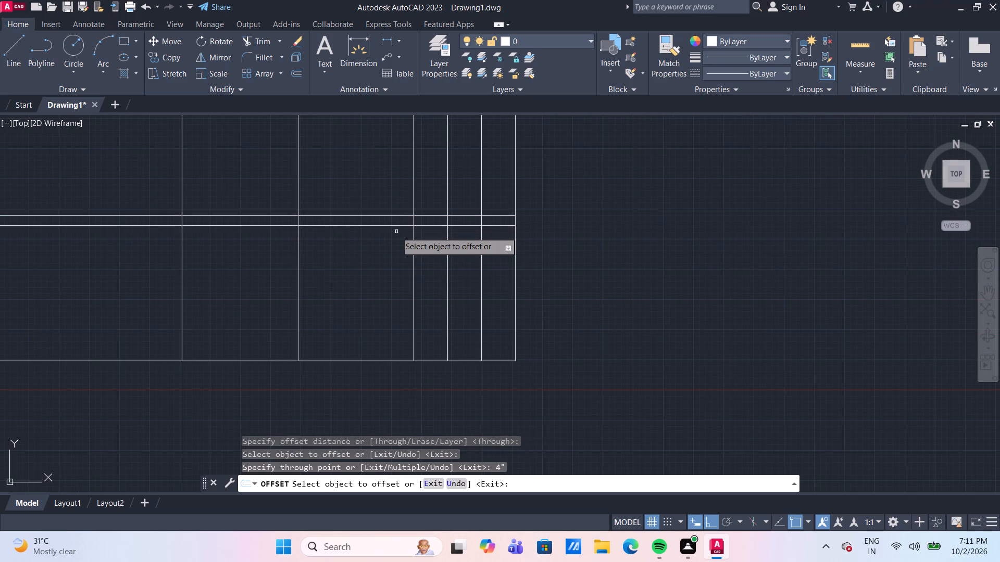
click(396, 225)
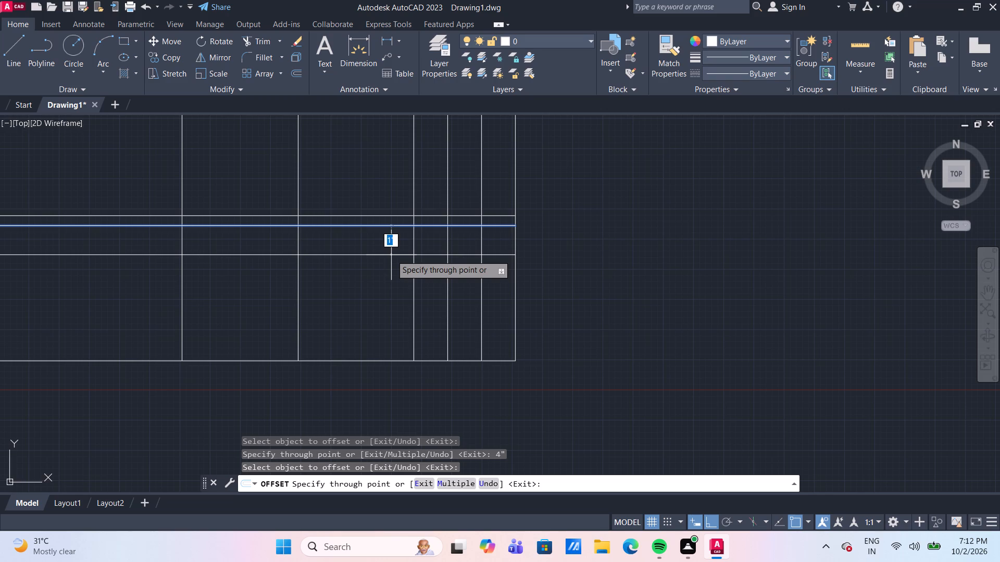
click(391, 255)
scroll(586, 260, down, 1)
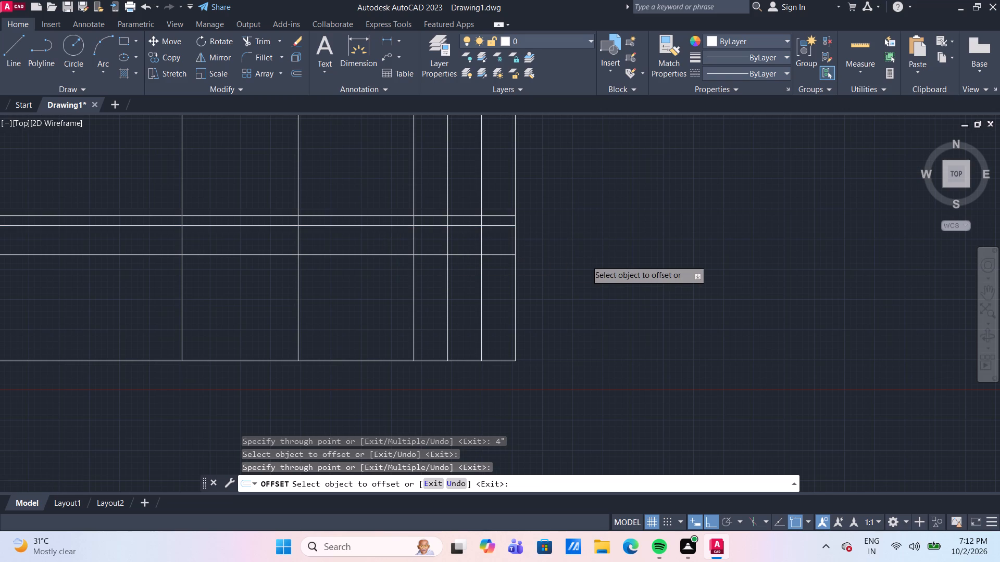
Trim the 4"-offset horizontal line out of the rightmost 1'2" bay and the top horizontal line out of the adjacent 1'2" bay.
middle_drag(587, 262, 588, 328)
text(TR)
key(Return)
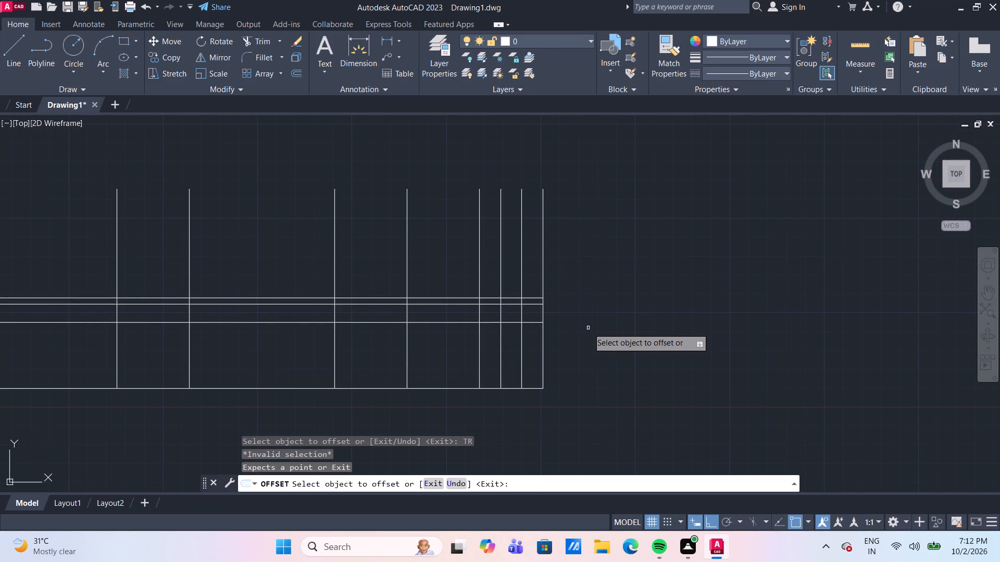
scroll(561, 304, up, 2)
middle_drag(553, 293, 560, 266)
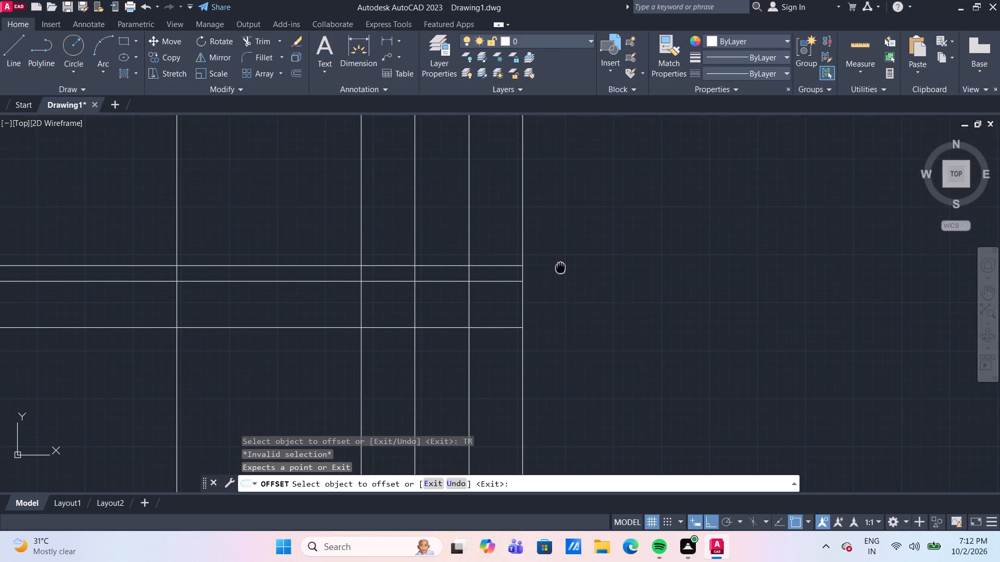
middle_drag(560, 266, 564, 242)
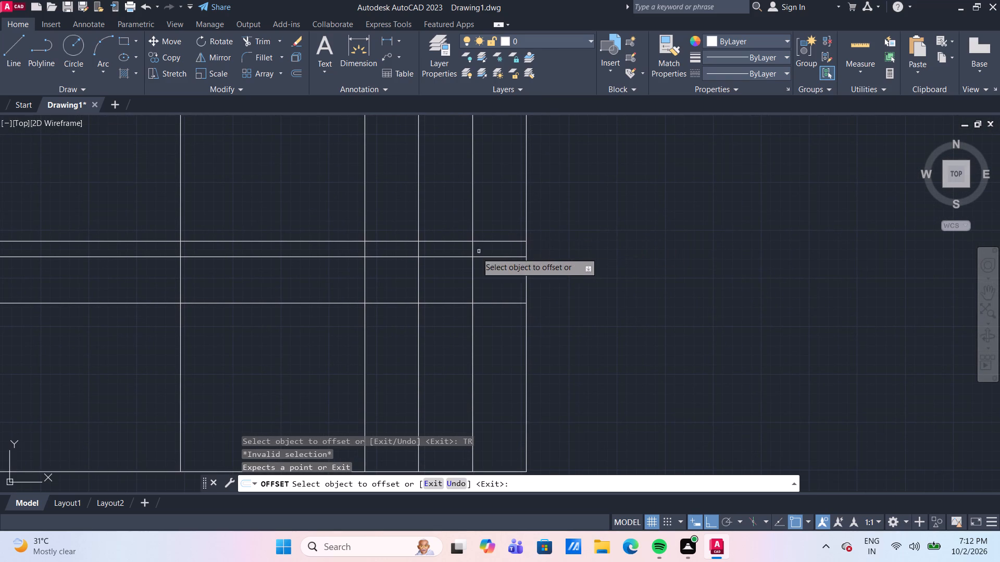
click(498, 253)
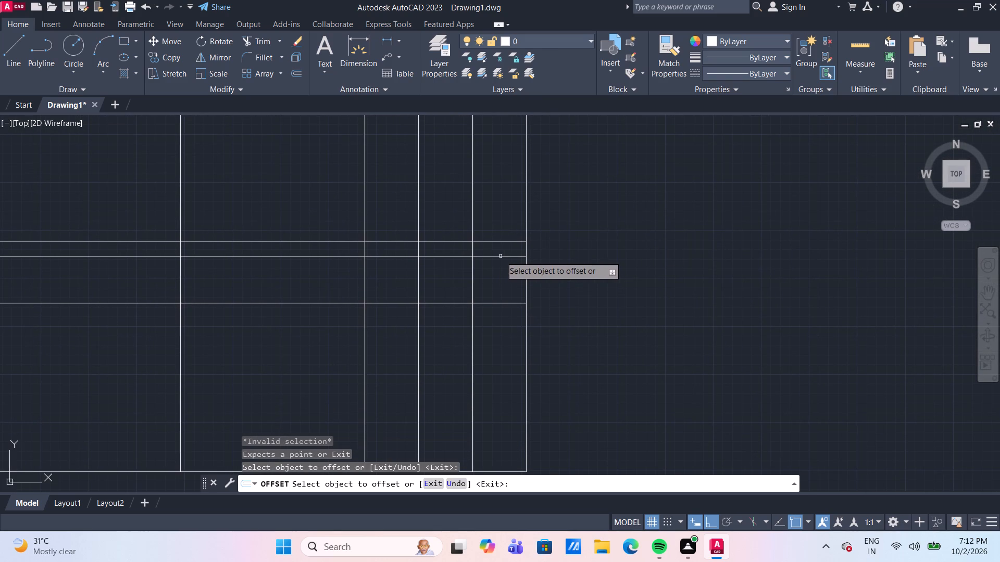
key(Escape)
text(TR)
key(Return)
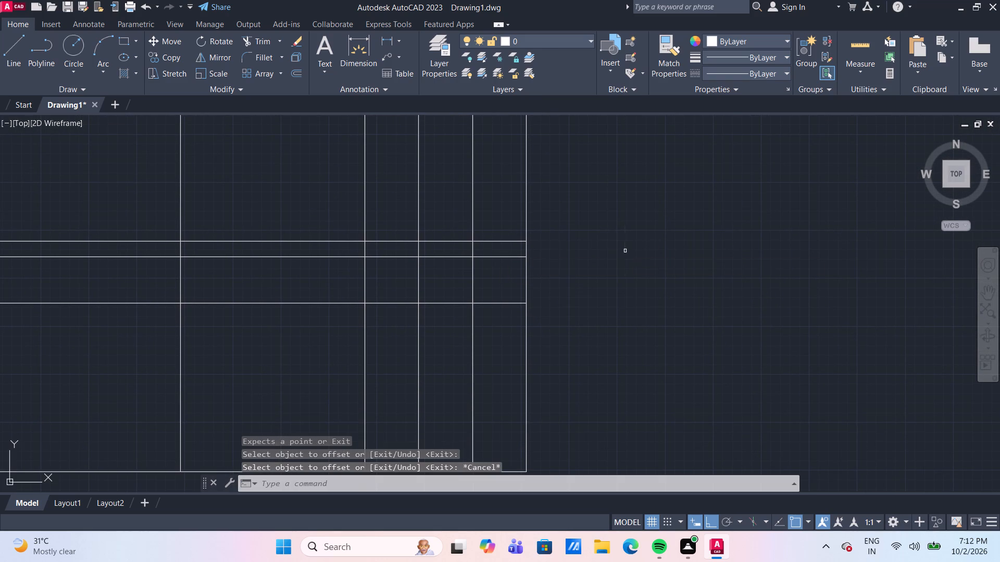
click(502, 257)
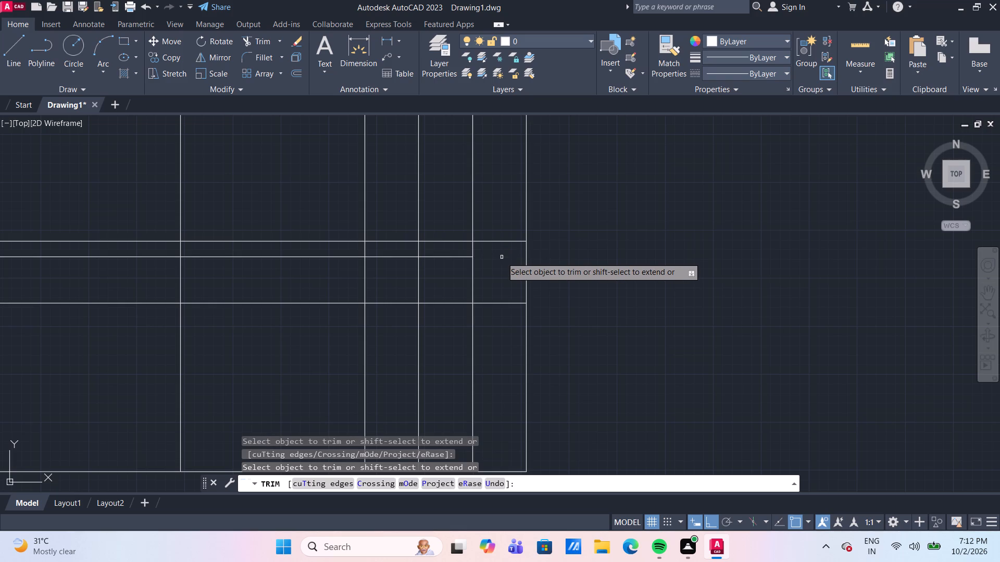
click(443, 240)
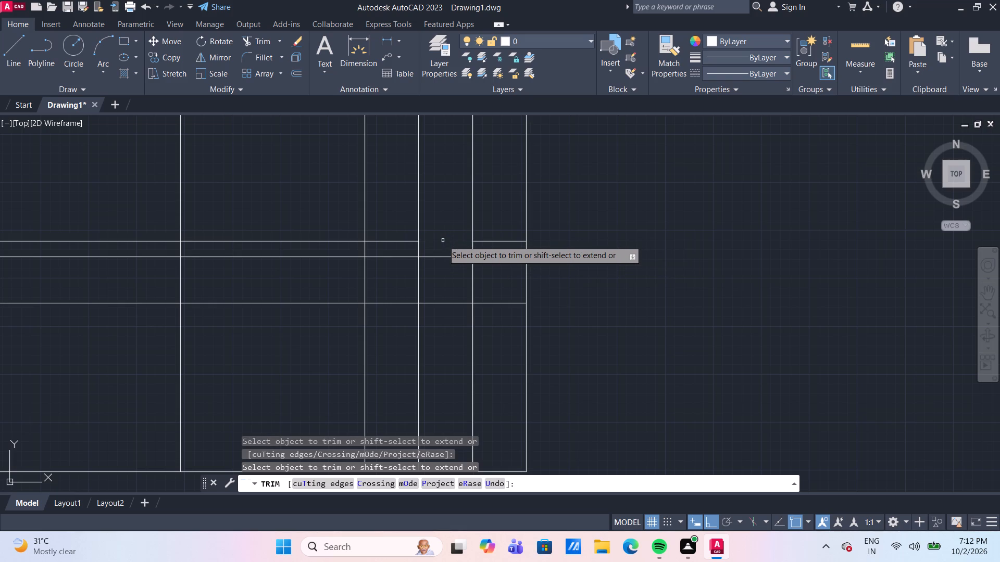
Trim the four rightmost vertical lines above the top horizontal line in one fence selection.
click(332, 186)
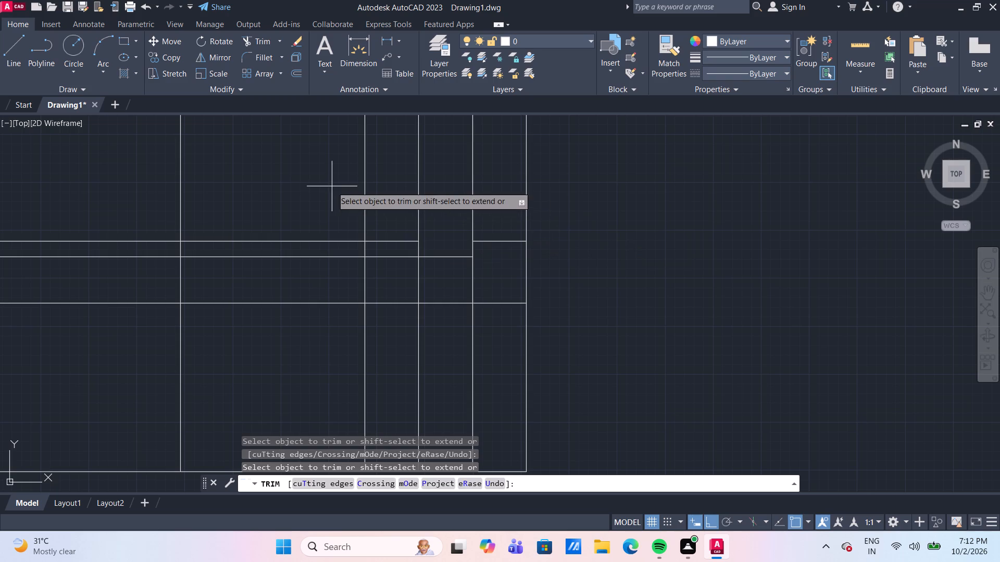
click(686, 188)
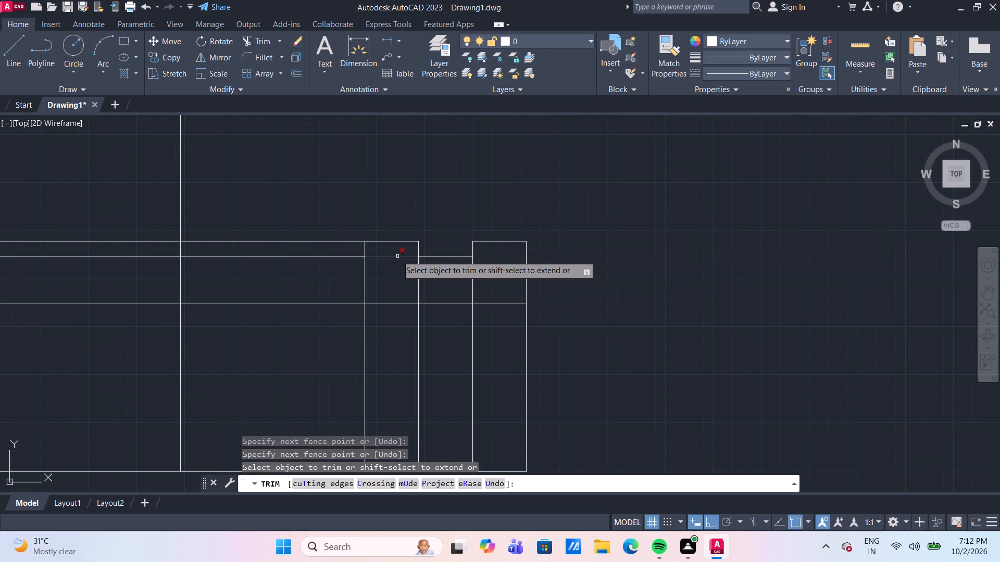
Trim the 4"-offset line out of the left 1'2" bay, and the top horizontal line out of the two adjoining 4' bays.
click(397, 256)
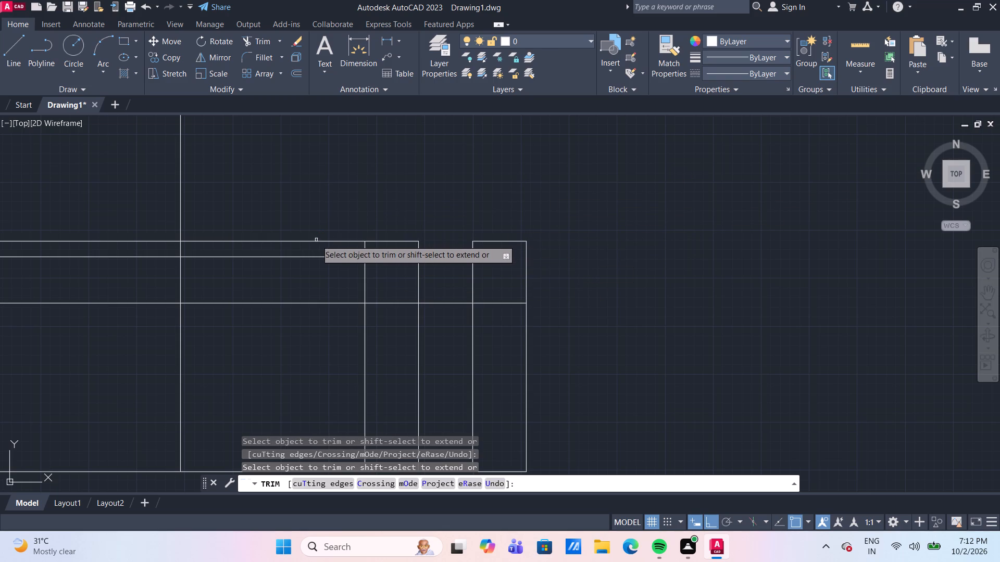
click(316, 243)
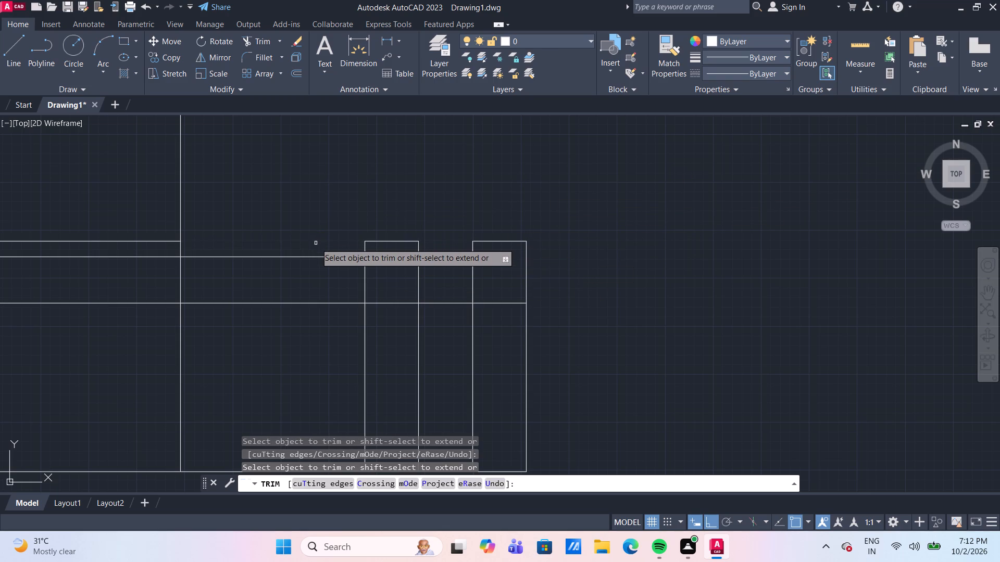
scroll(316, 243, down, 2)
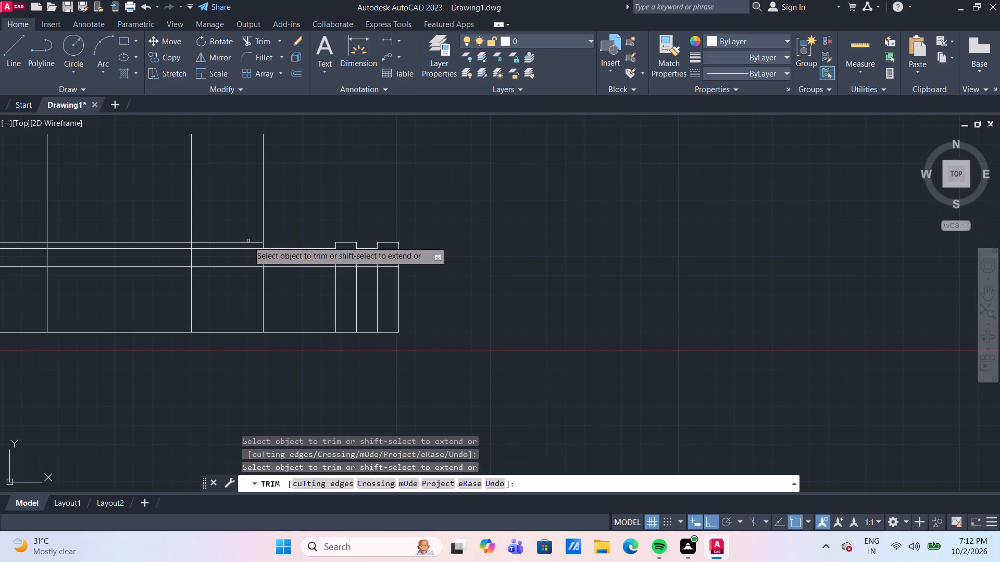
click(248, 241)
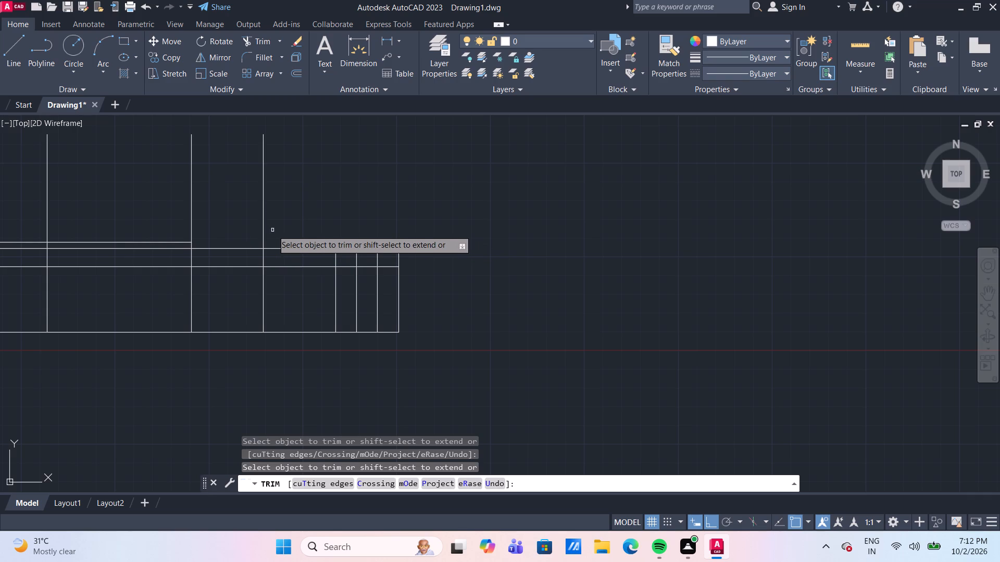
Trim the vertical line between the two 4' bays down to the lower horizontal line.
click(262, 226)
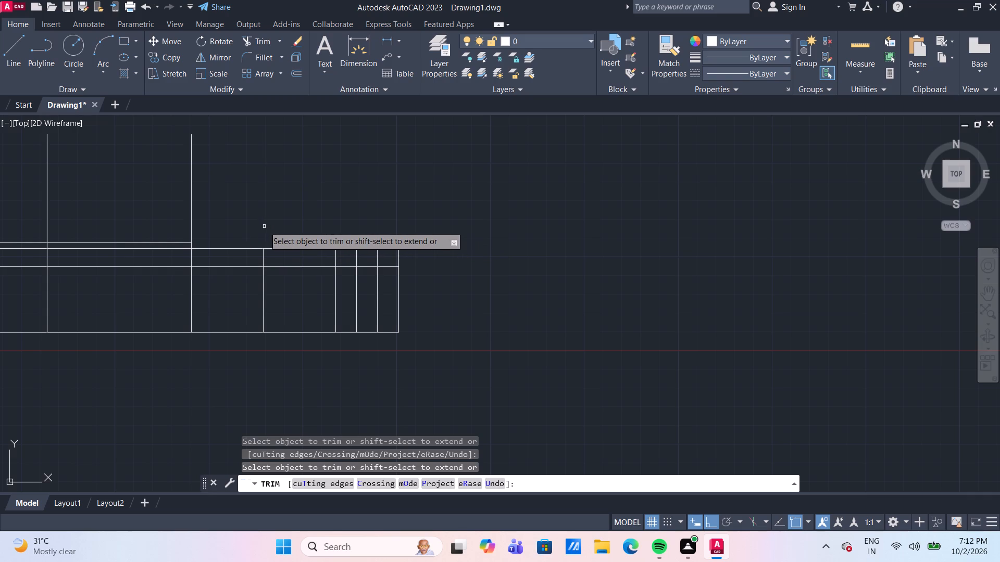
scroll(264, 226, up, 1)
middle_drag(265, 227, 293, 199)
click(289, 250)
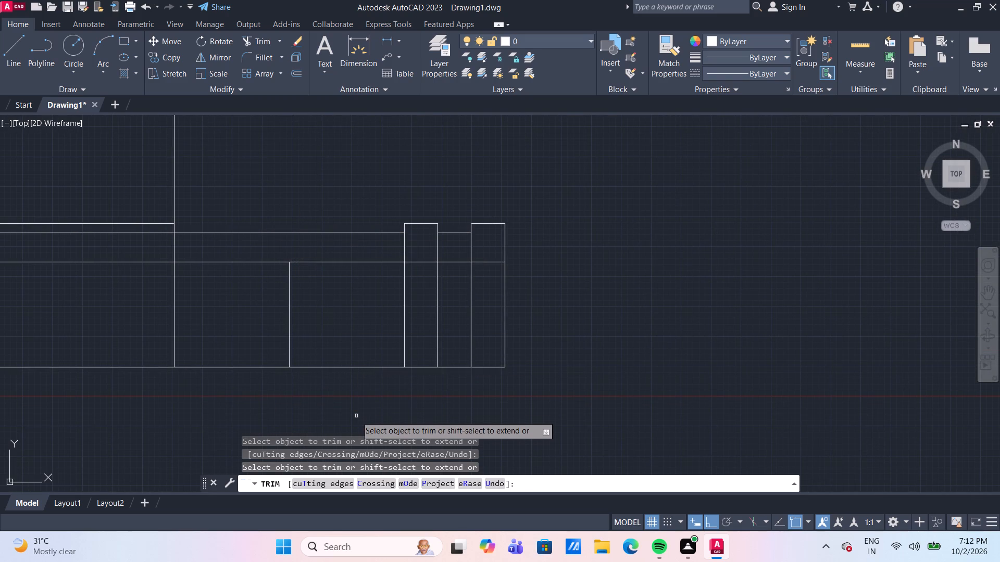
Trim the lower horizontal line out of the two tall 1'2"-wide rectangles at the right end of the plan.
middle_drag(359, 407, 379, 388)
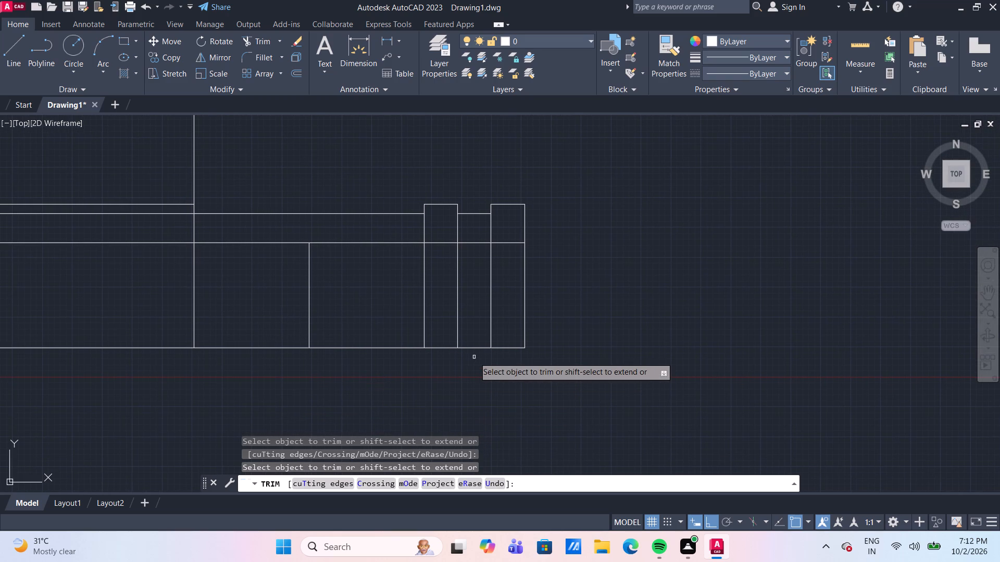
click(441, 242)
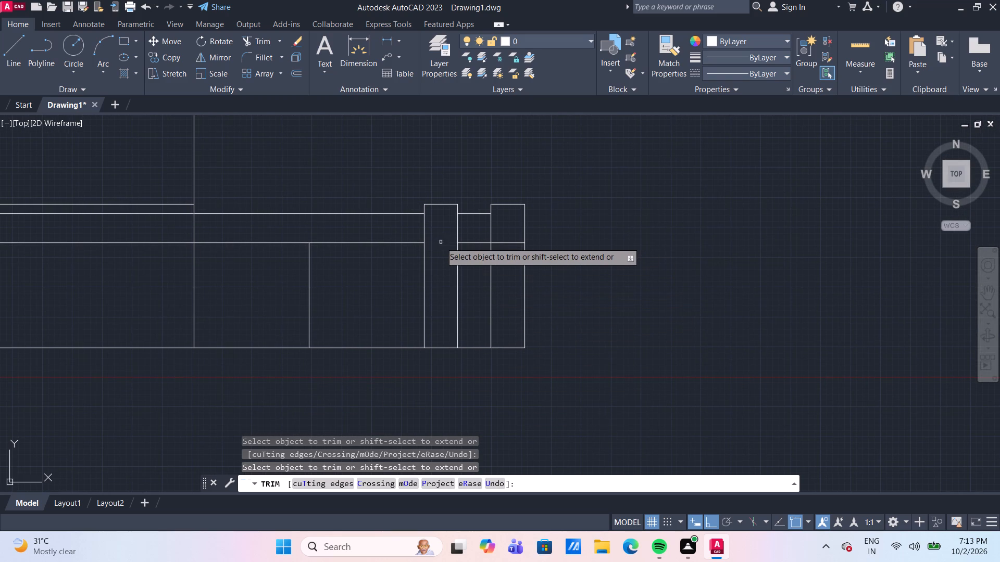
click(504, 244)
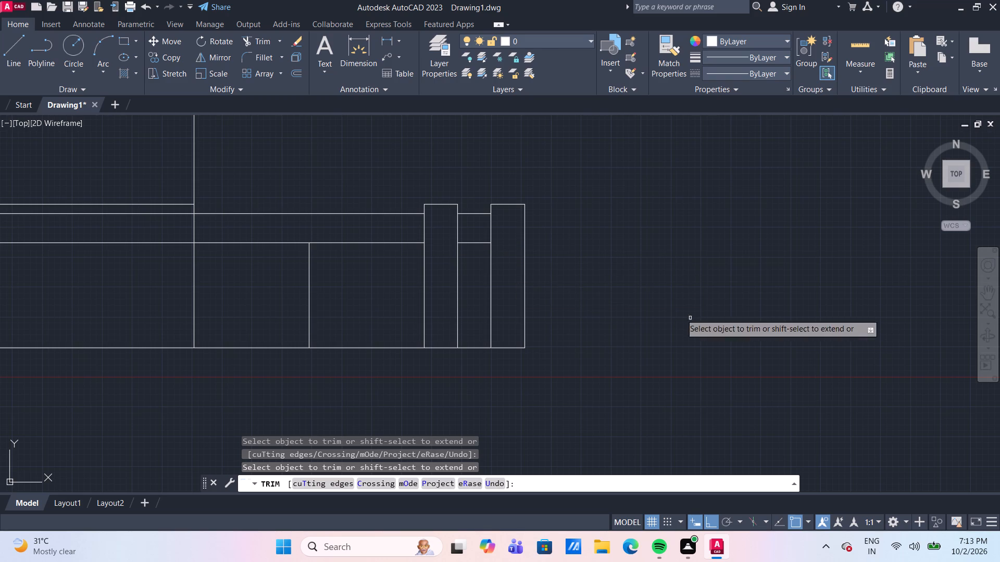
middle_drag(627, 347, 595, 352)
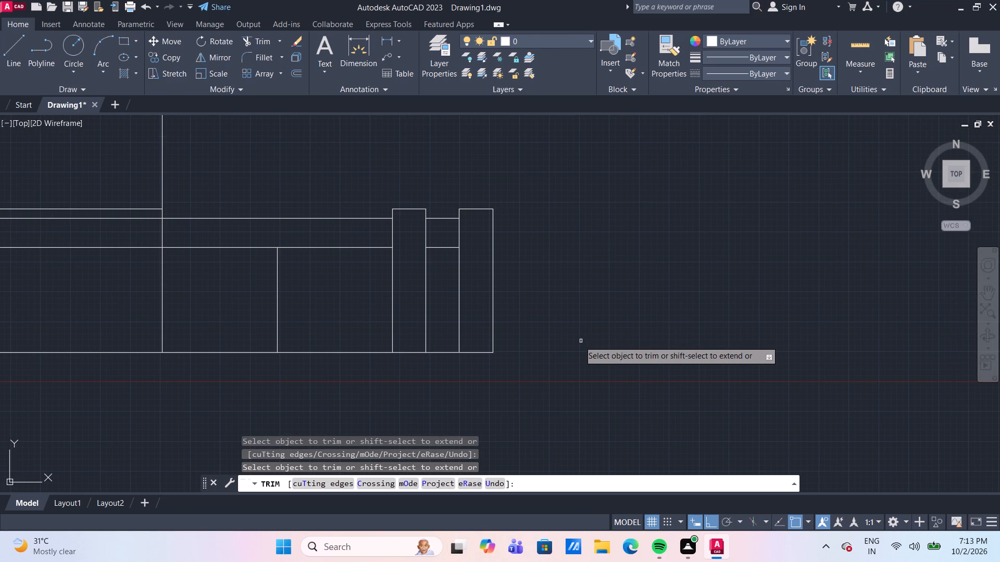
key(Escape)
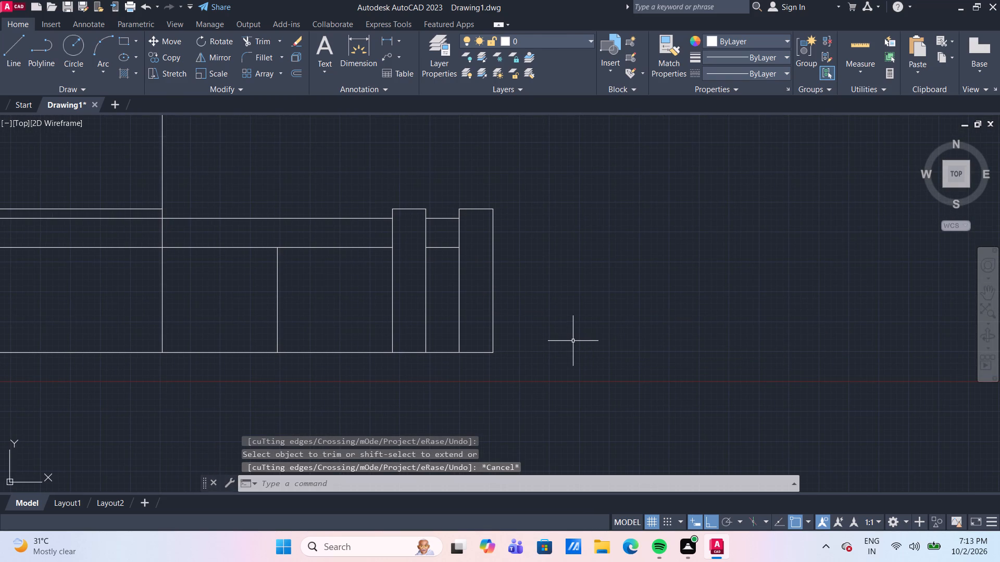
Move the shortened vertical line between the 4' bays 1' to the left.
middle_drag(334, 309, 357, 304)
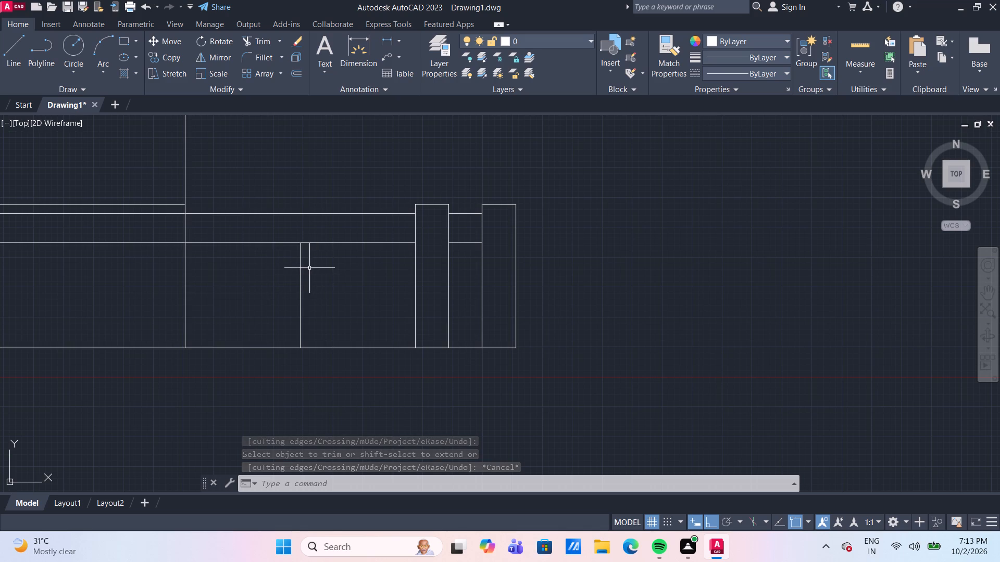
click(299, 270)
key(m)
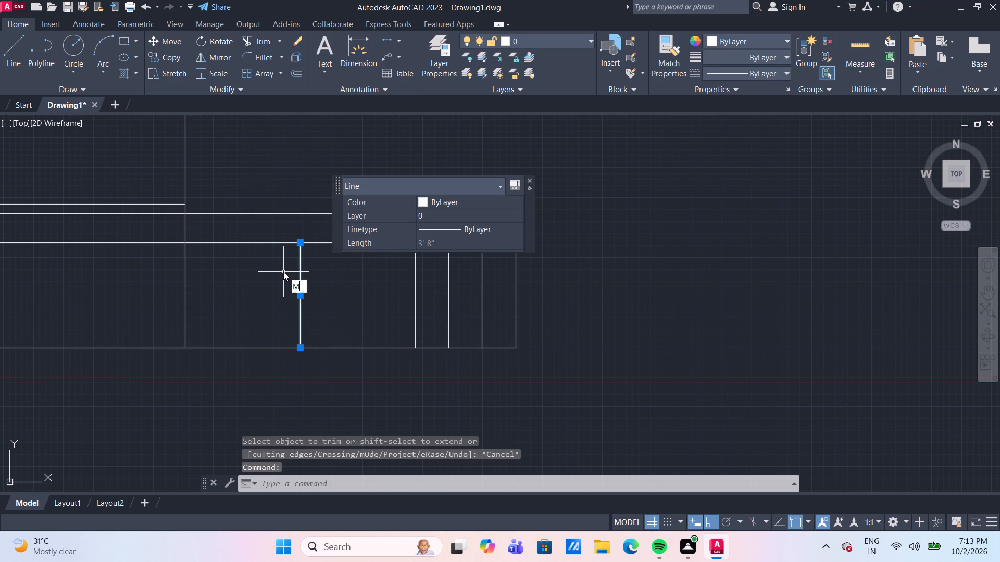
key(Return)
click(283, 272)
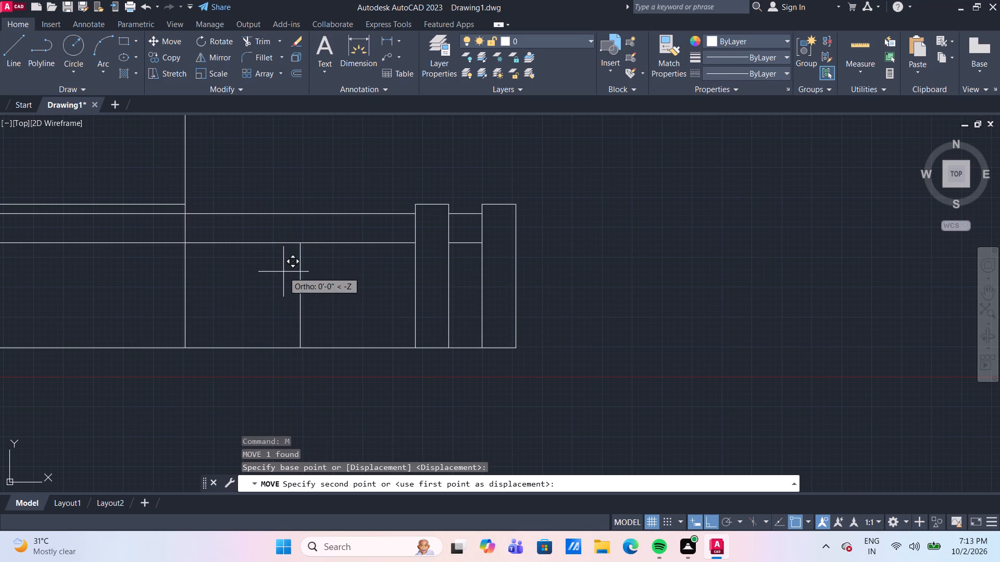
text(1')
key(Return)
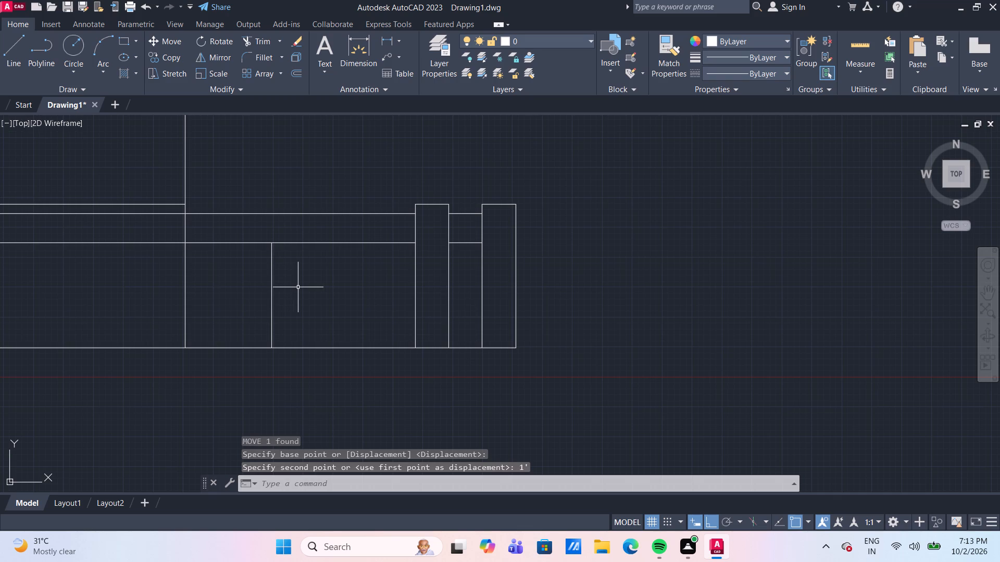
Offset the moved vertical line 4' to the right.
key(o)
key(Return)
key(Return)
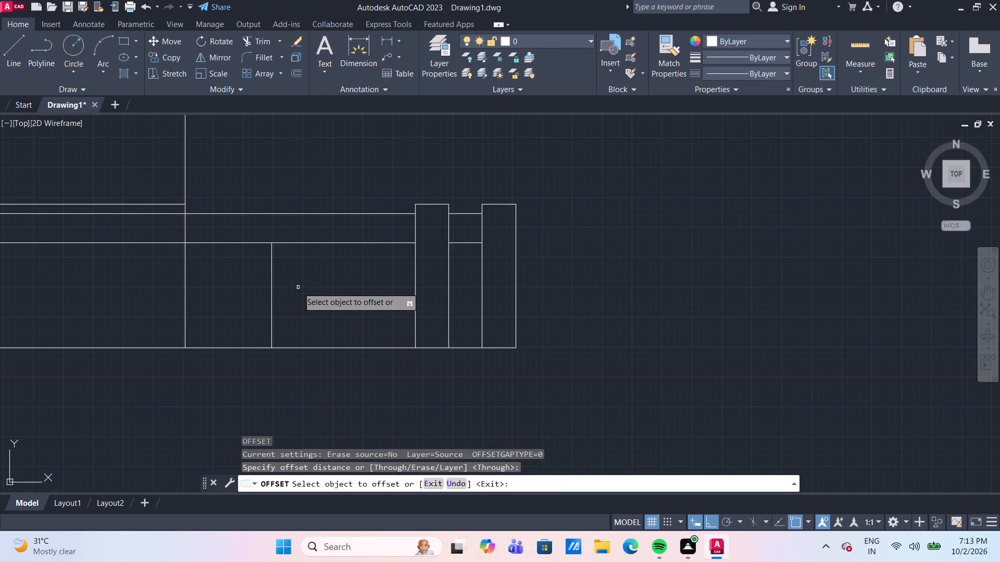
click(272, 276)
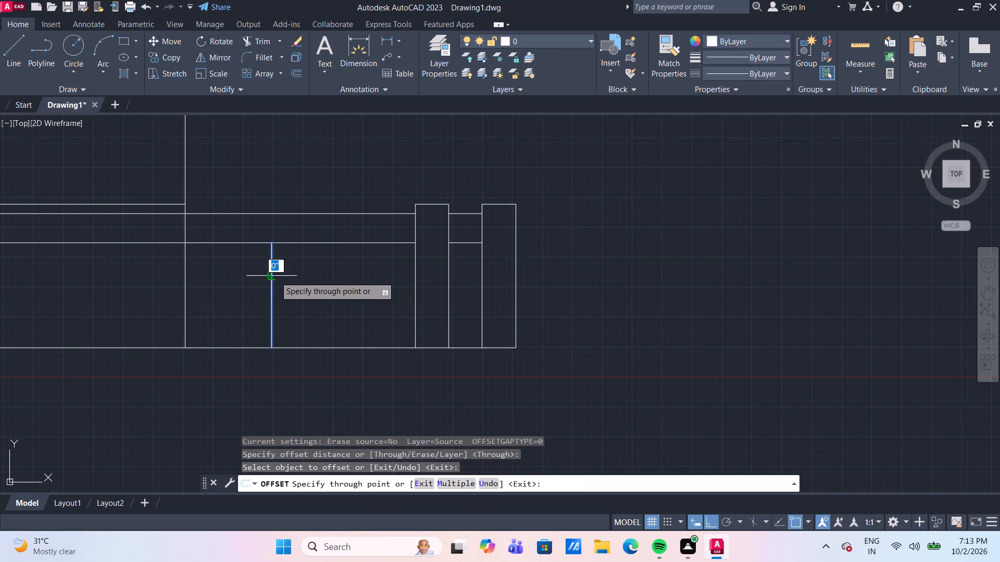
text(4')
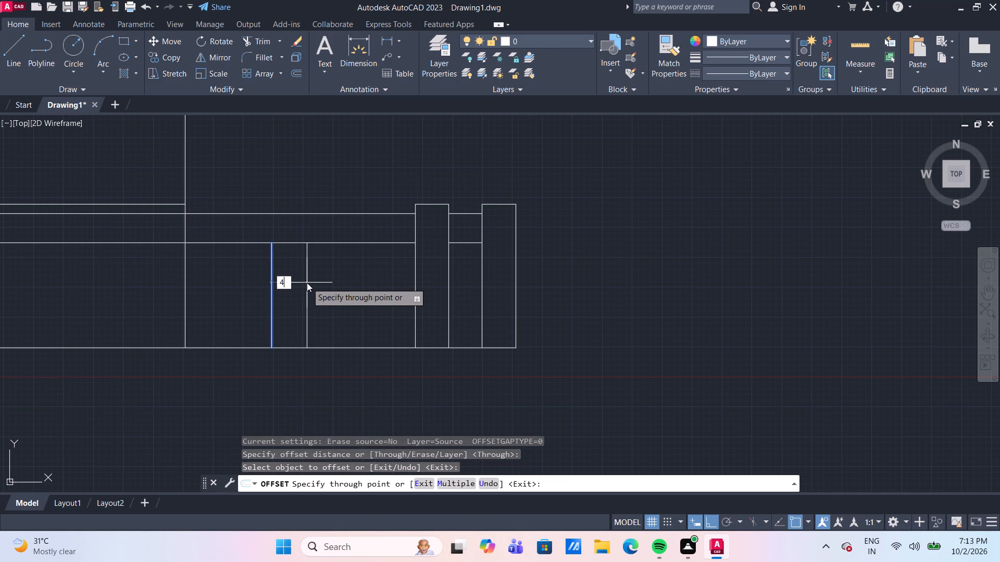
key(Return)
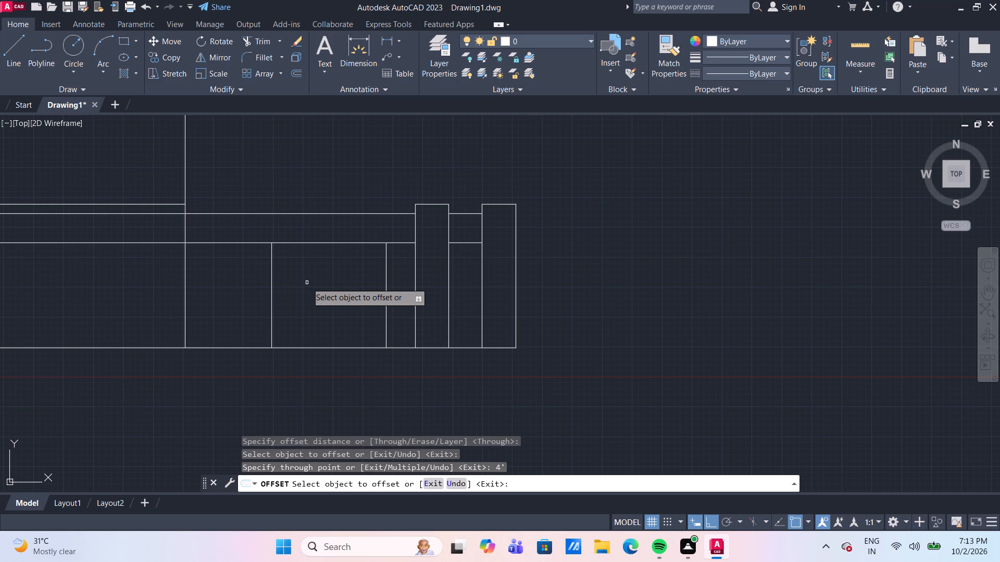
key(Escape)
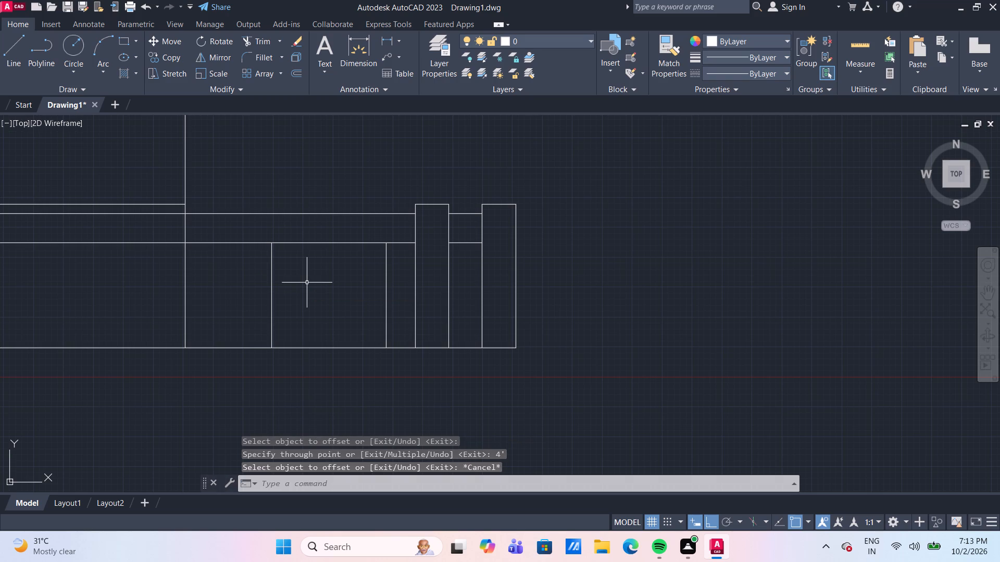
Trim the lower horizontal line on both sides of the 4'-wide opening, leaving it only across the opening's top.
text(TR)
key(Return)
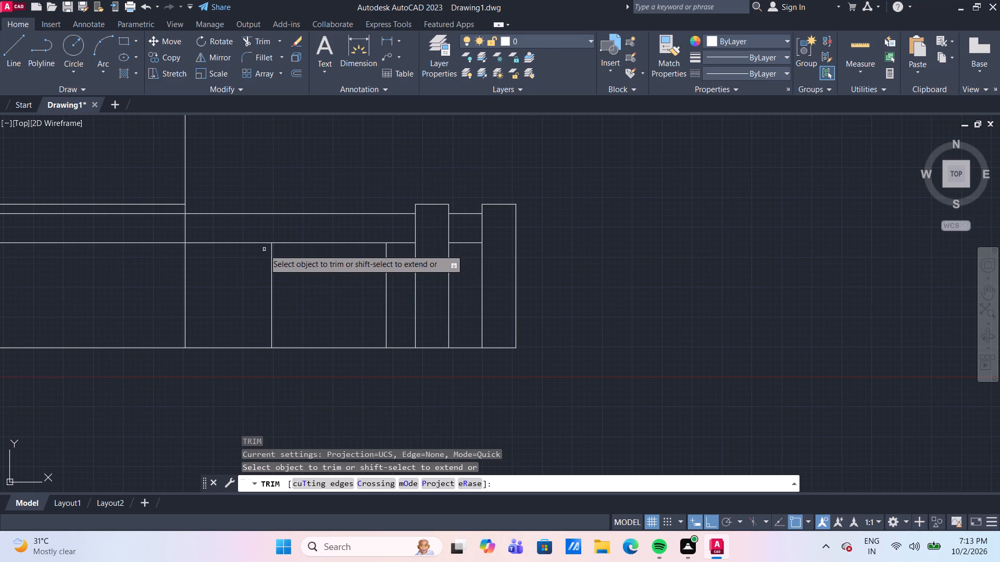
click(250, 243)
click(405, 244)
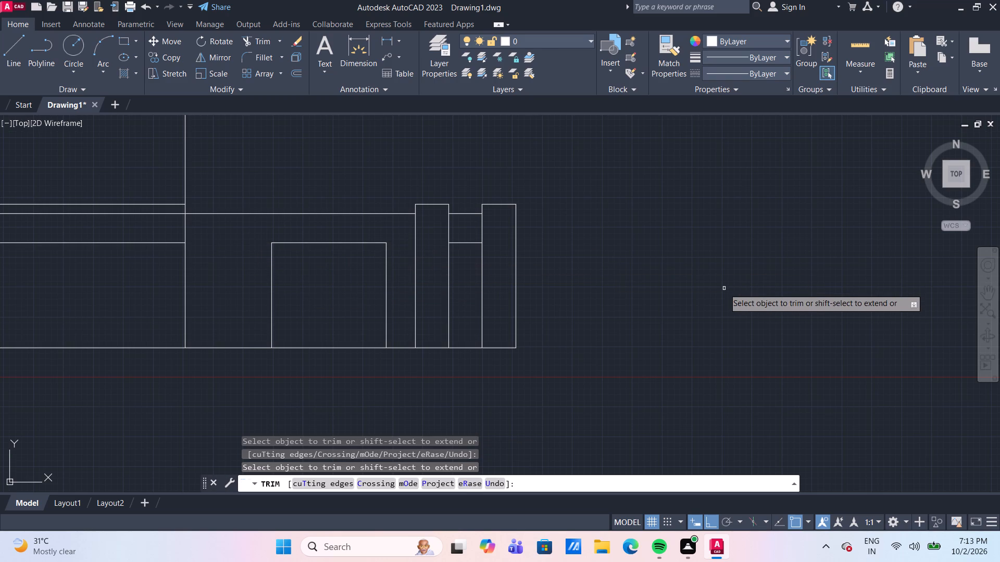
key(Escape)
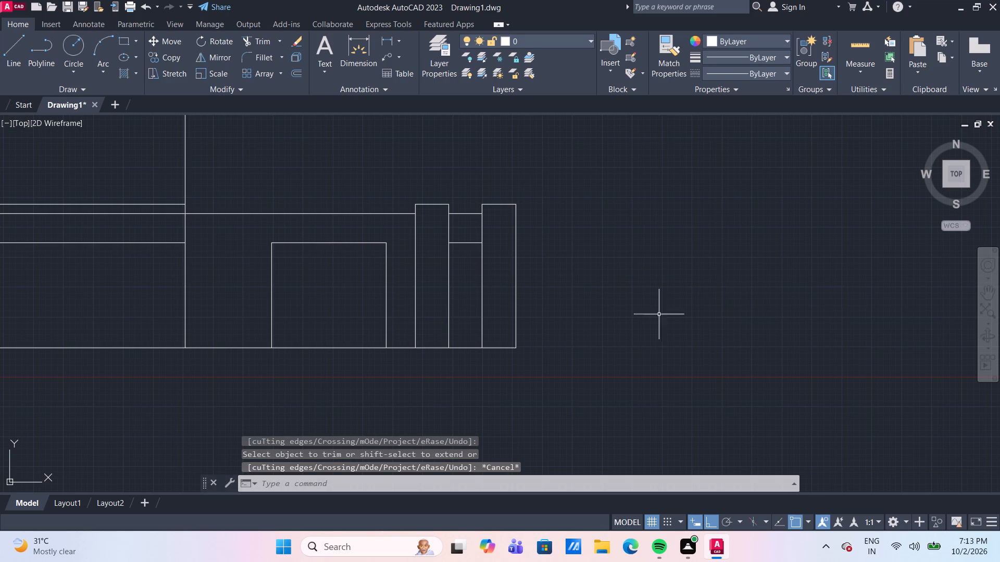
Erase the remaining long top horizontal line spanning the tall vertical lines on the plan's left side.
scroll(220, 295, down, 1)
middle_drag(134, 297, 344, 290)
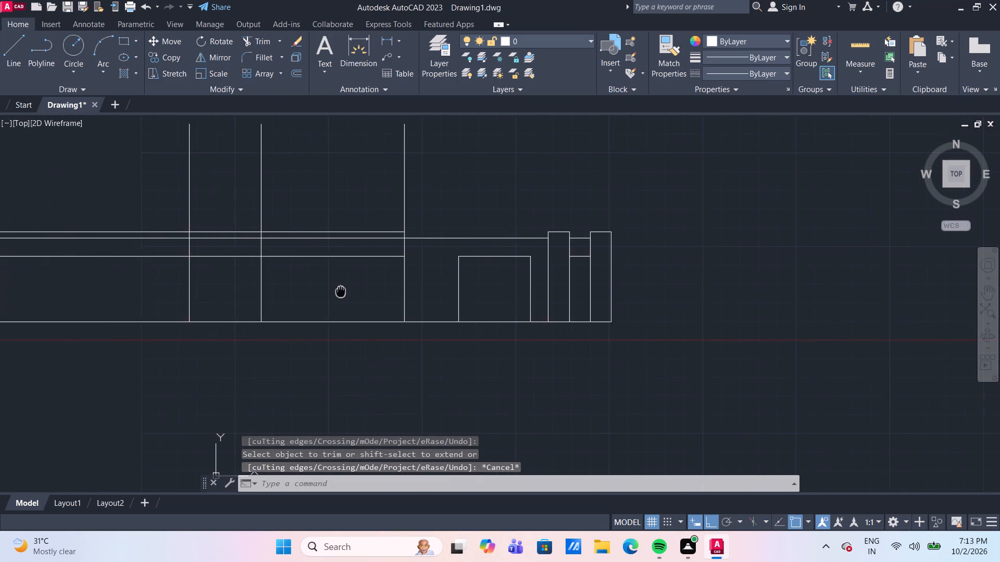
middle_drag(344, 290, 344, 291)
scroll(333, 292, down, 1)
scroll(273, 288, up, 1)
middle_drag(273, 288, 234, 304)
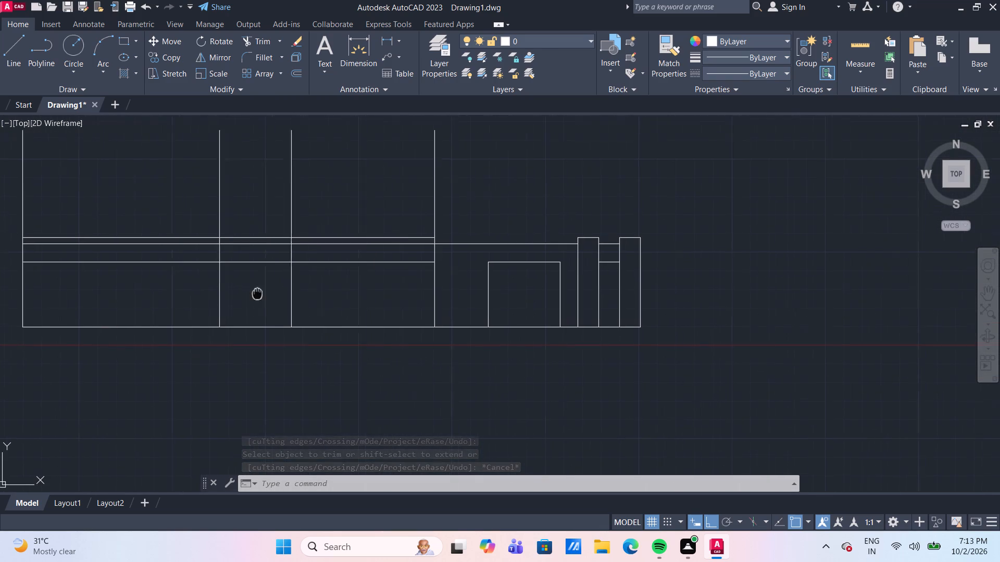
middle_drag(234, 304, 233, 304)
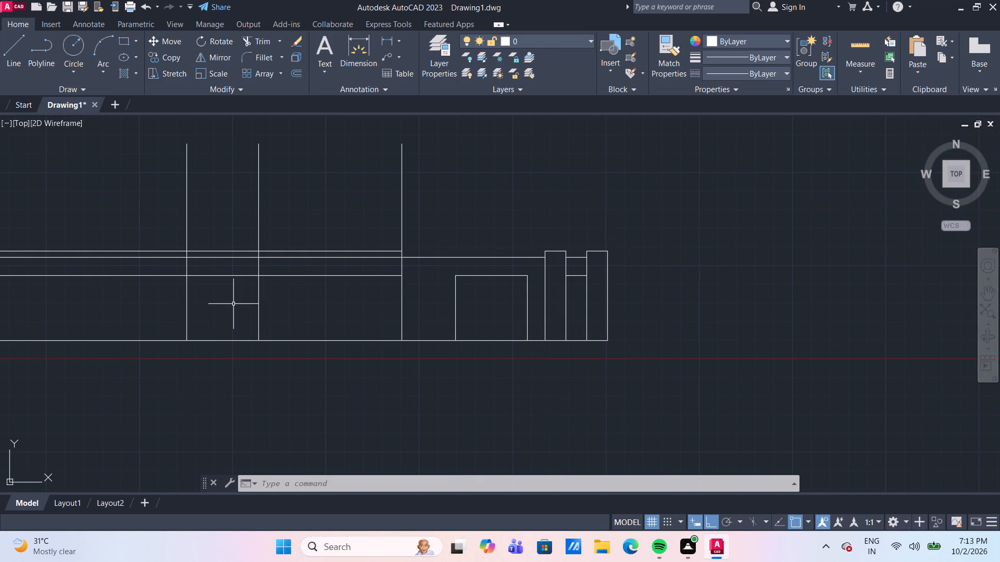
middle_drag(331, 315, 355, 305)
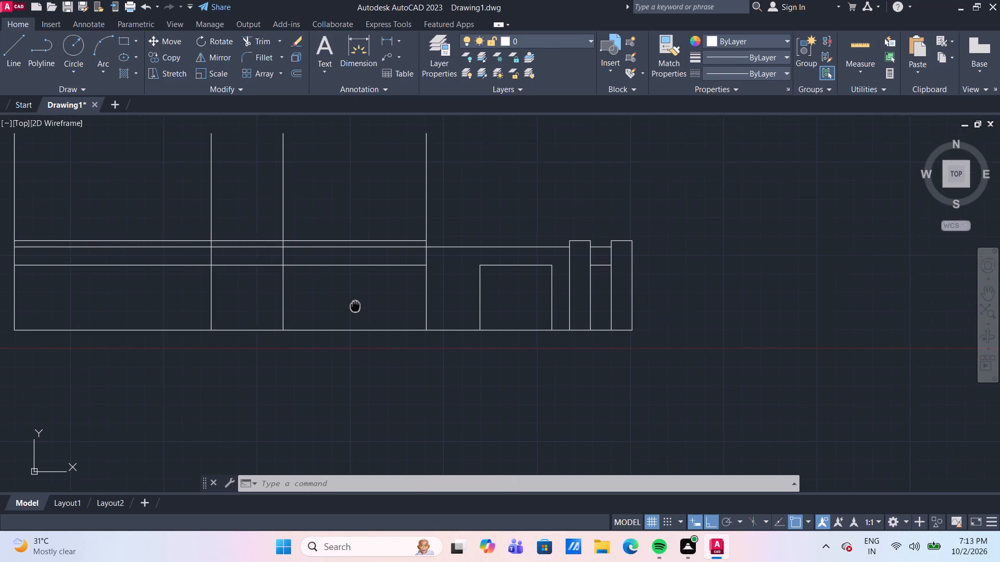
middle_drag(355, 305, 376, 300)
scroll(355, 305, up, 1)
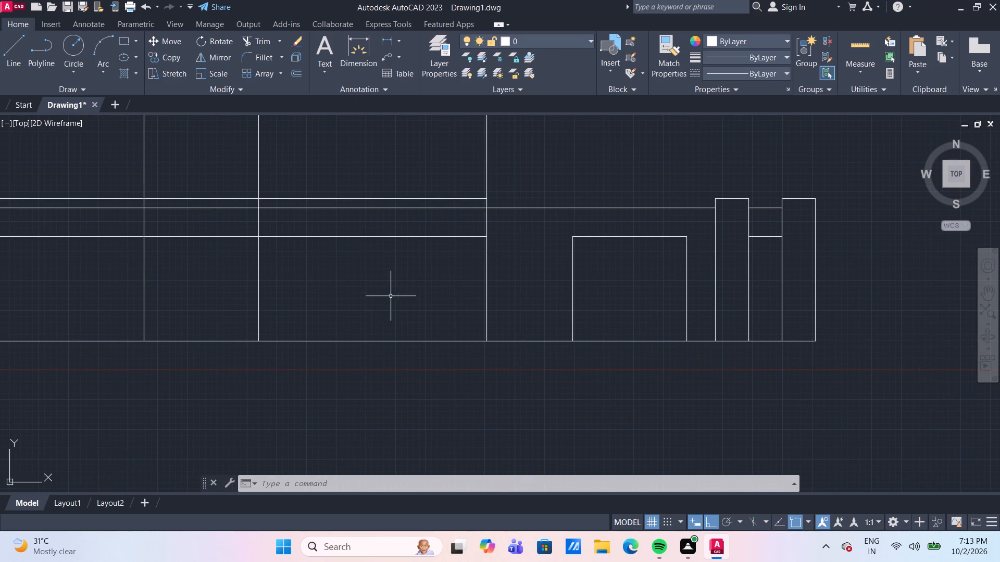
middle_drag(394, 293, 394, 308)
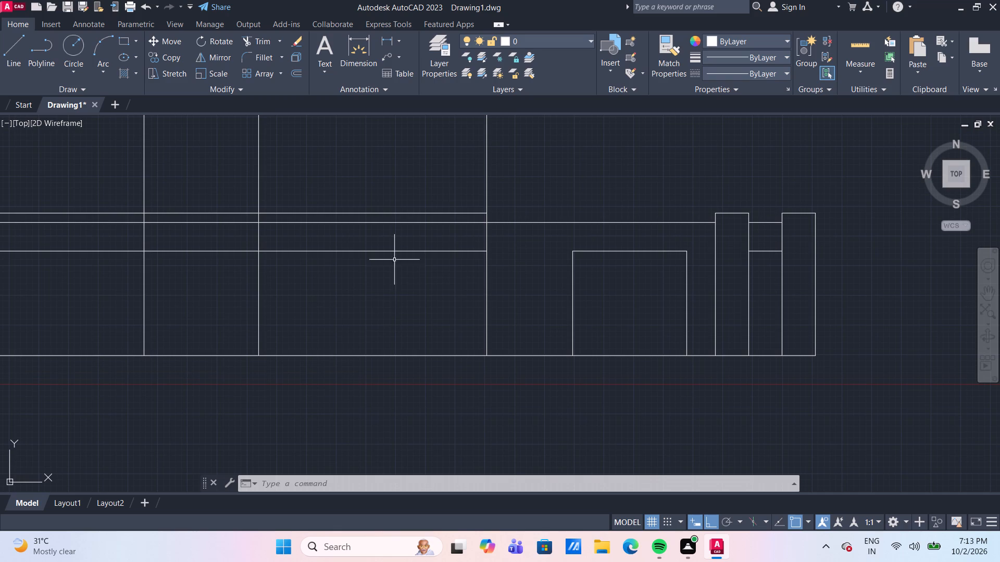
scroll(398, 216, down, 1)
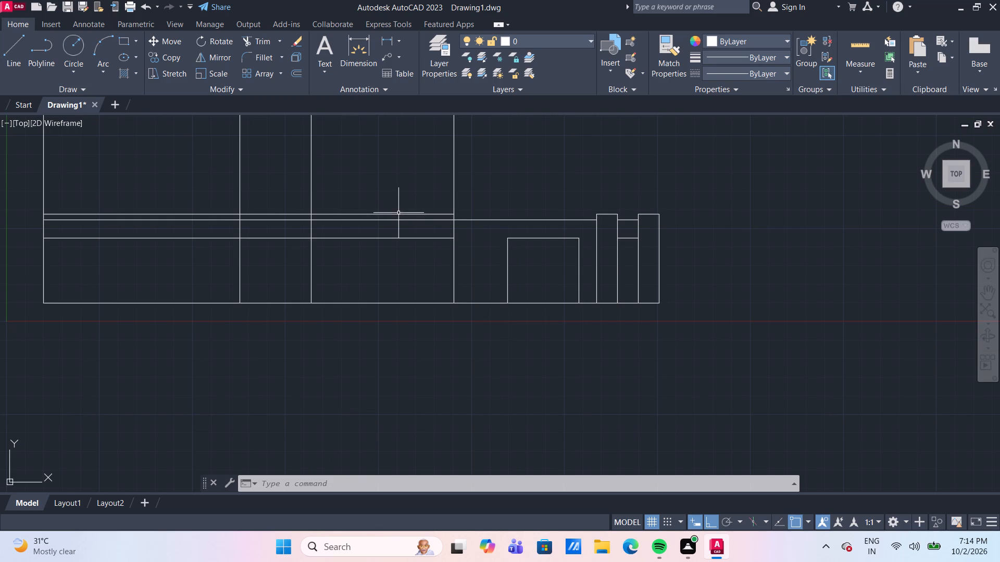
click(398, 216)
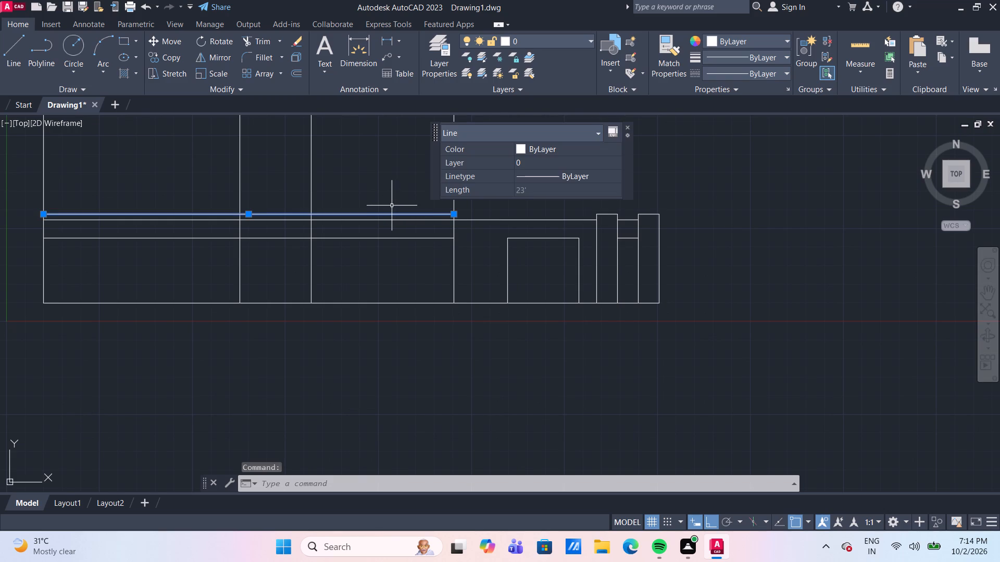
key(Delete)
Erase the remaining long lower horizontal line to the left of the 4' opening, just below the 4"-offset line.
scroll(394, 202, up, 1)
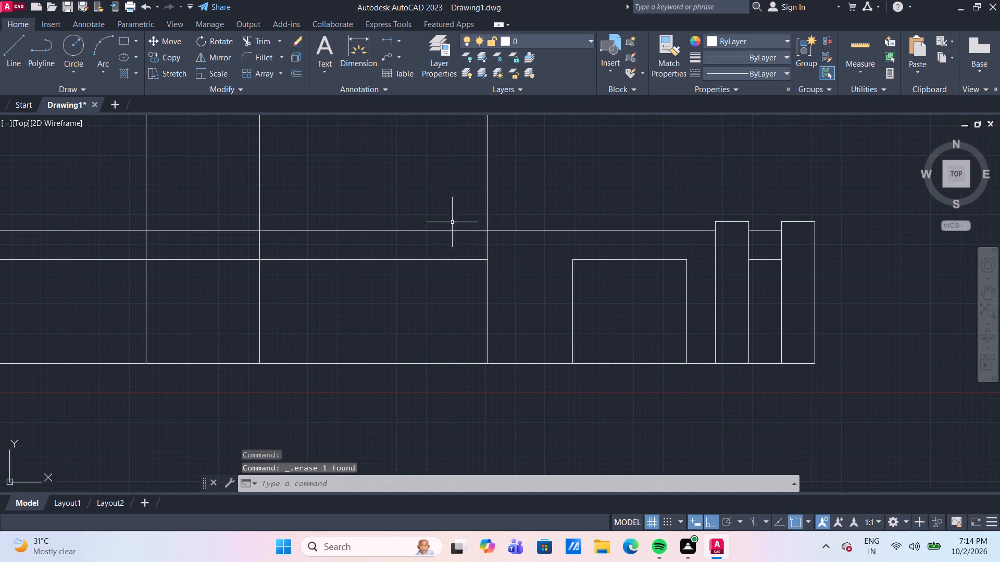
middle_drag(456, 241, 465, 222)
scroll(451, 227, down, 1)
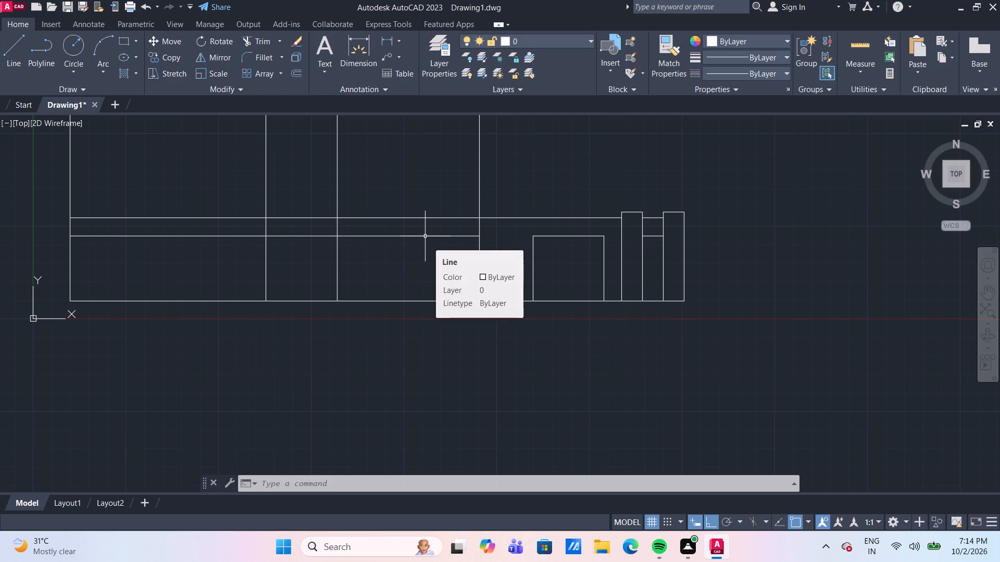
click(425, 236)
key(Delete)
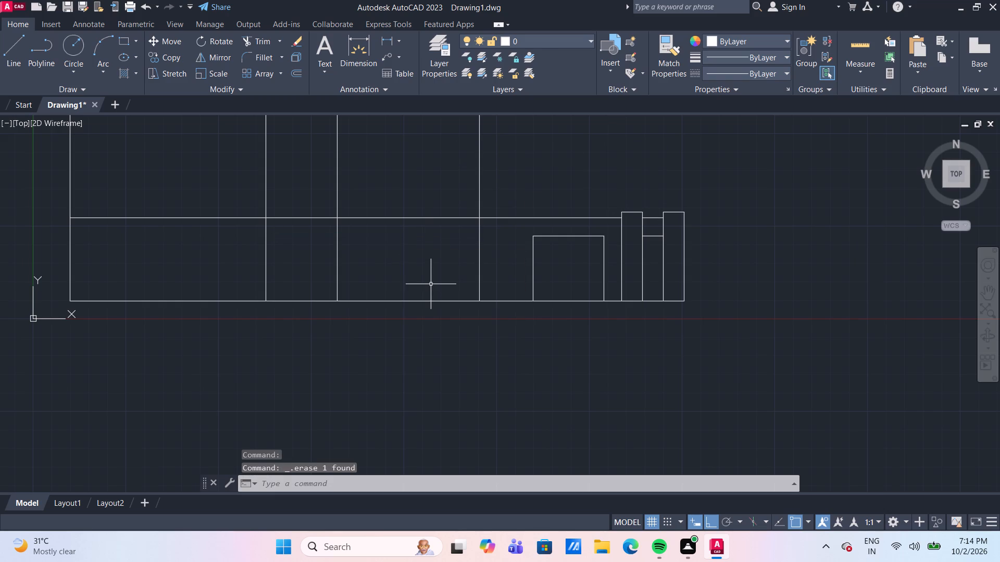
Offset the long horizontal line left of the two narrow upright rectangles 4" downward.
key(o)
key(Return)
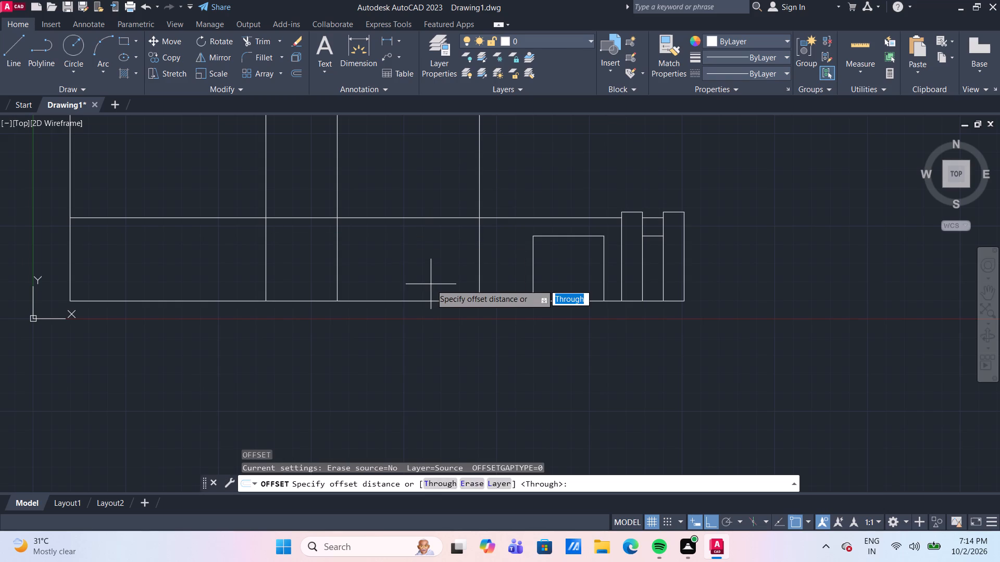
key(Return)
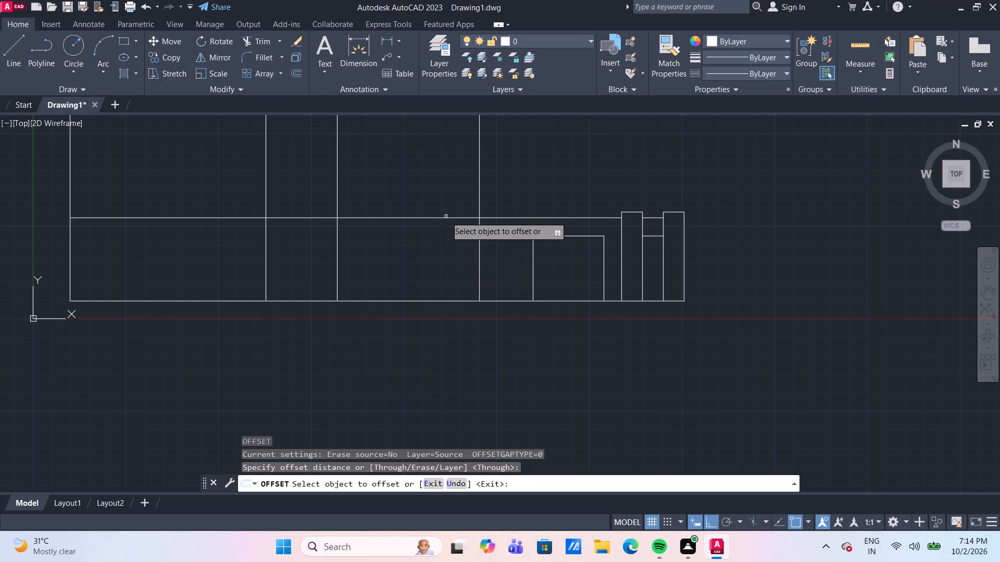
click(446, 216)
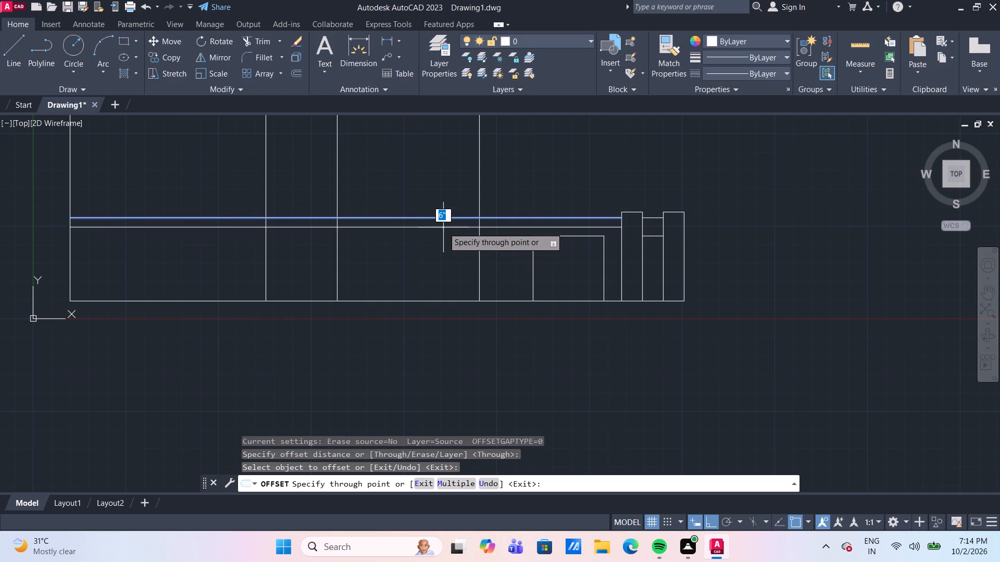
text(3")
key(BackSpace)
key(BackSpace)
text(4")
key(Return)
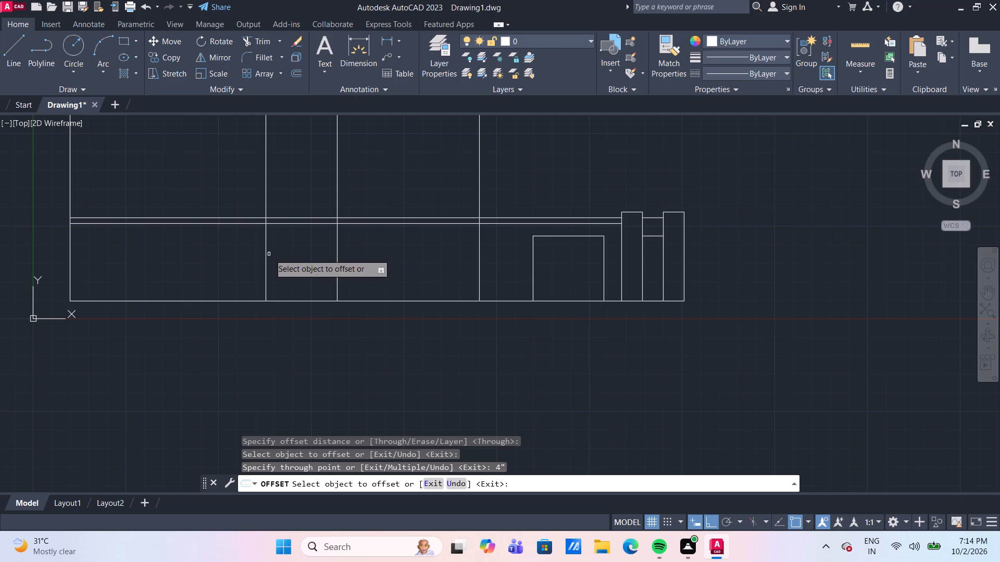
Offset the second tall vertical line from the plan's left end 2' to the right.
scroll(269, 254, down, 2)
scroll(277, 264, up, 2)
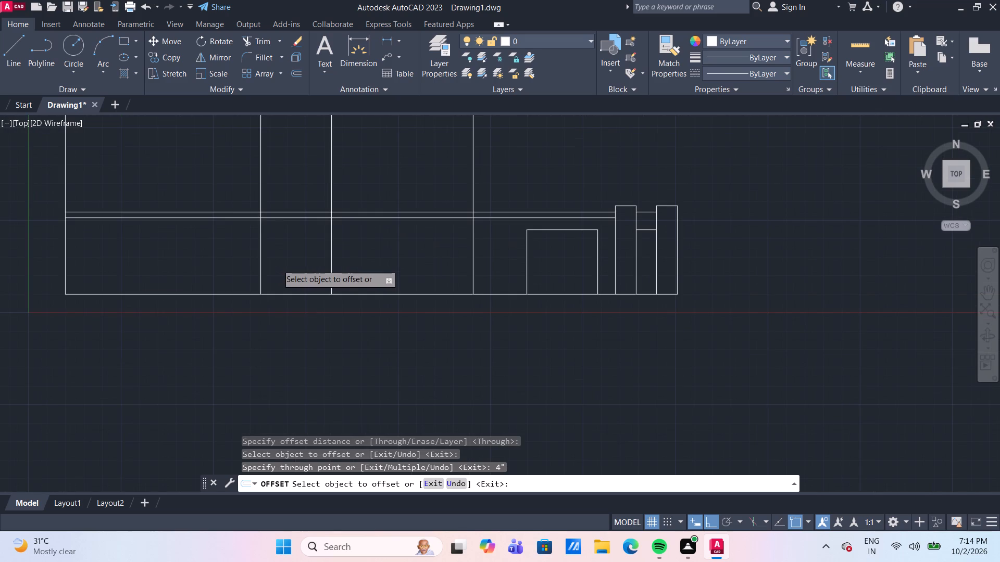
scroll(277, 264, down, 1)
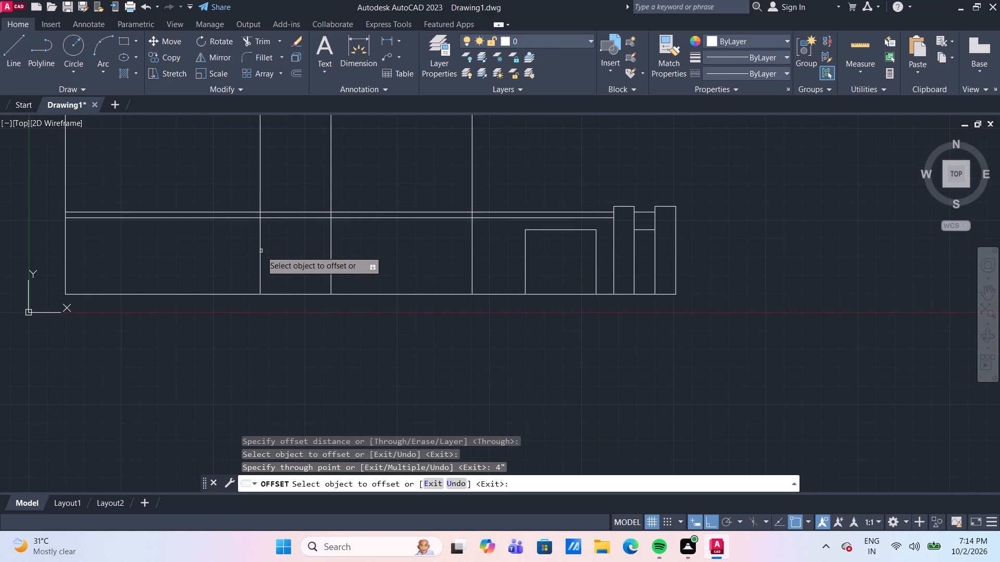
click(260, 251)
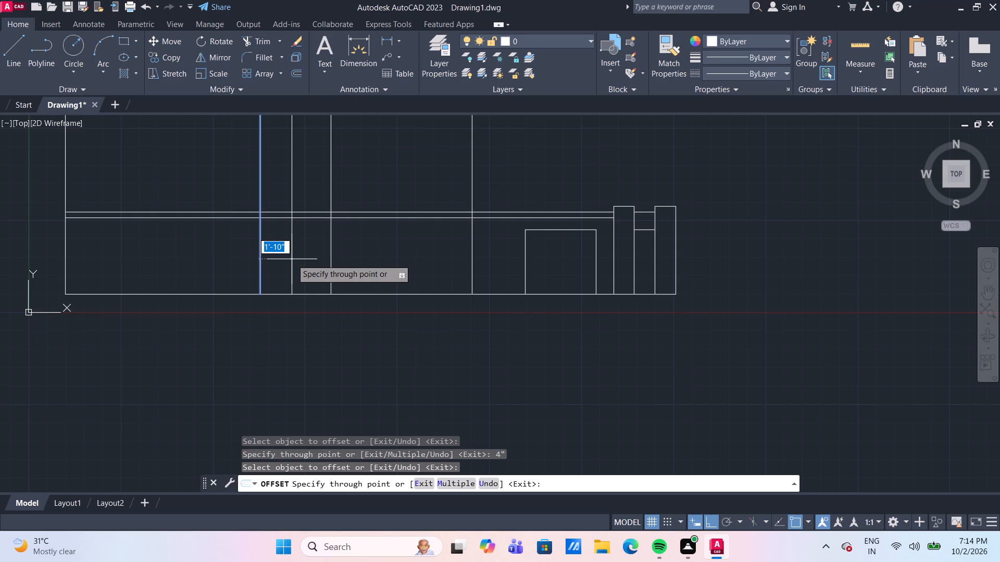
text(2')
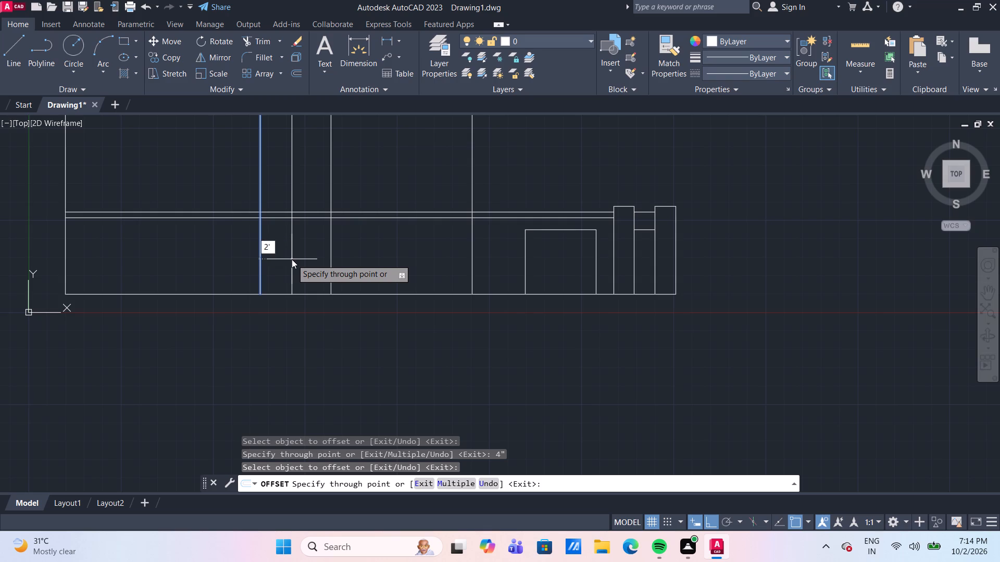
key(Return)
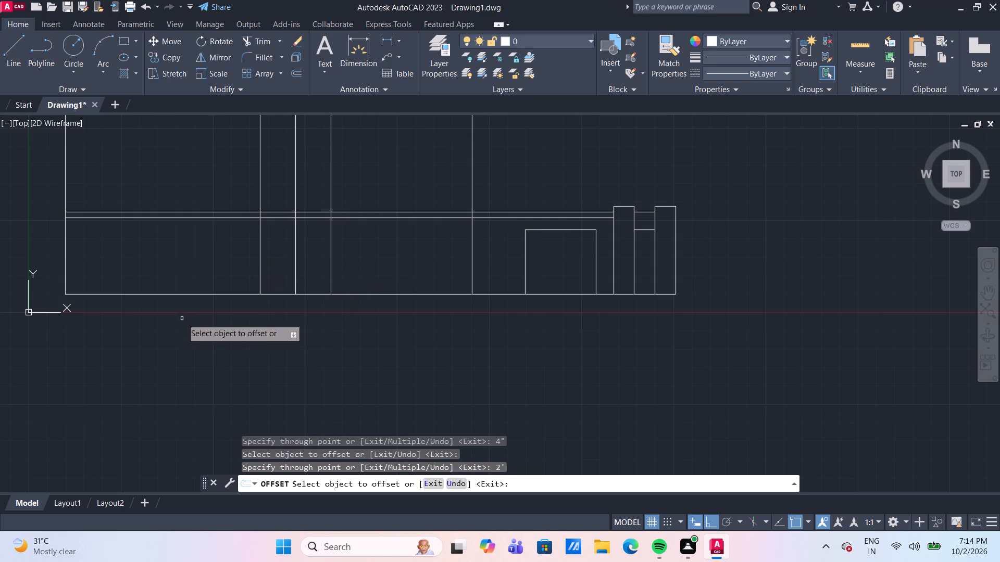
middle_drag(175, 317, 80, 329)
scroll(157, 268, down, 2)
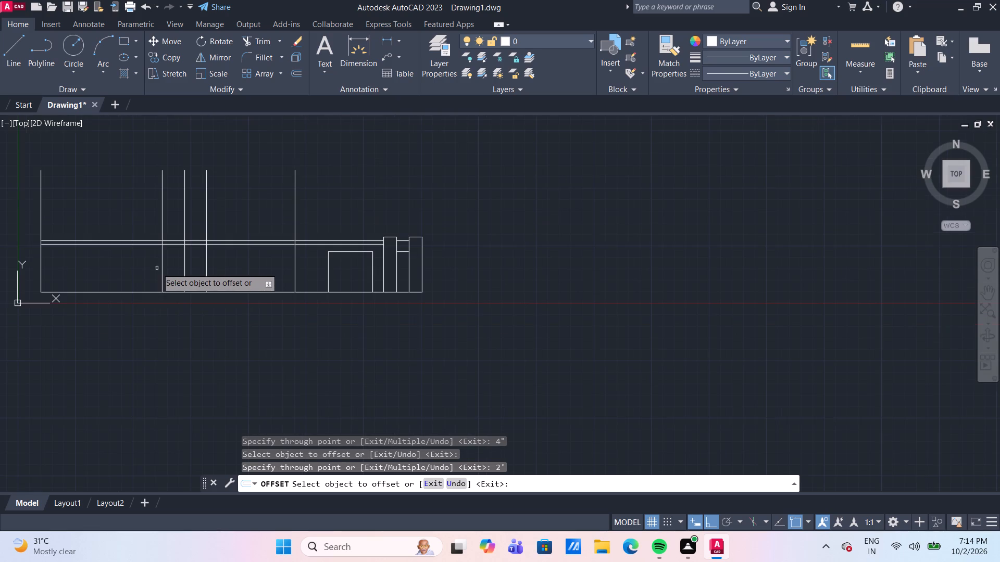
middle_drag(126, 335, 184, 322)
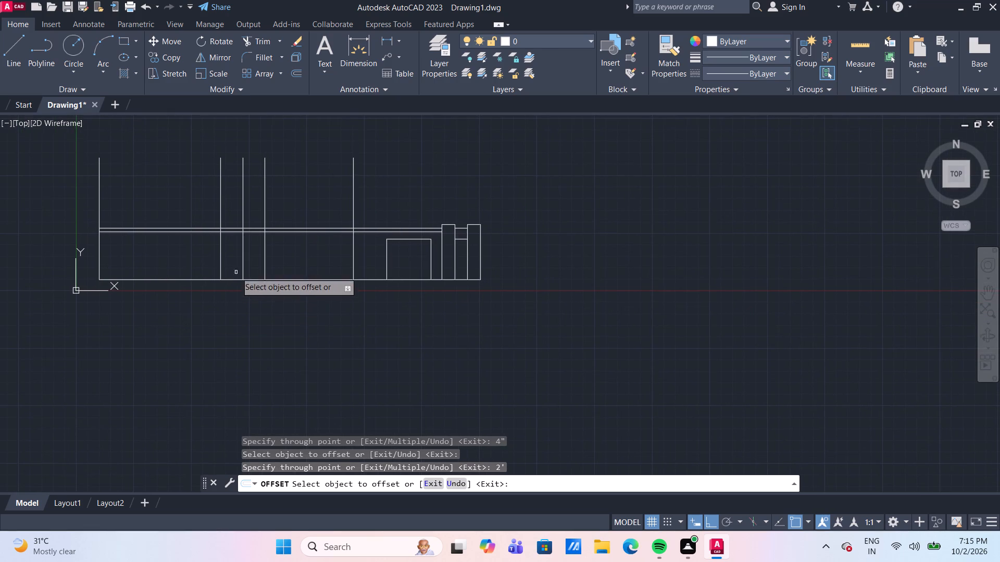
key(Escape)
Erase the original second tall vertical line just left of its 2' offset copy.
click(220, 247)
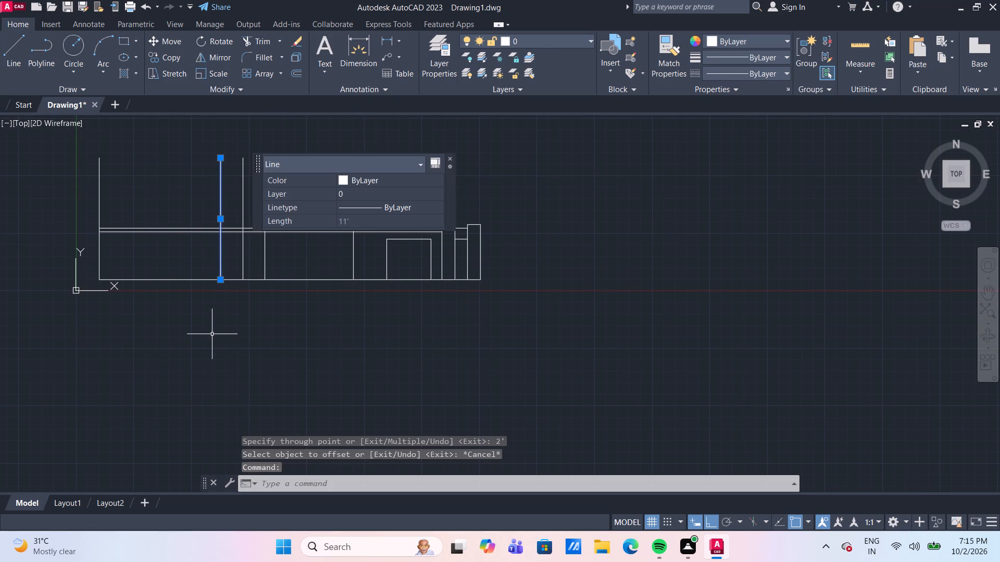
key(Delete)
Trim the upper horizontal line across the wide middle bay and left of the 2' bay, and the lower one everywhere left of the wide bay.
scroll(262, 327, up, 1)
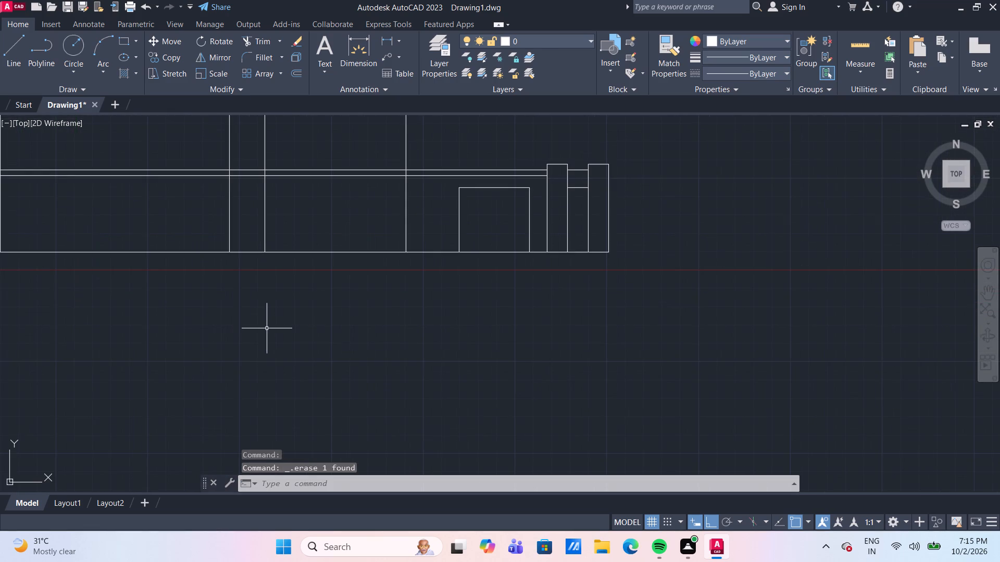
middle_drag(269, 328, 281, 350)
scroll(293, 340, down, 1)
scroll(327, 278, up, 2)
middle_drag(327, 272, 333, 271)
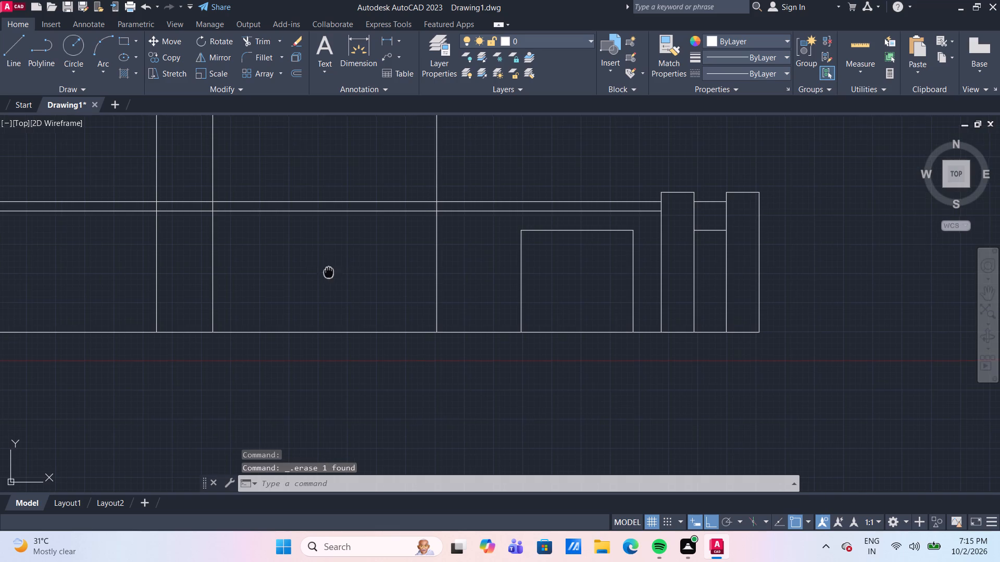
middle_drag(333, 271, 342, 270)
scroll(342, 270, down, 1)
scroll(342, 265, up, 1)
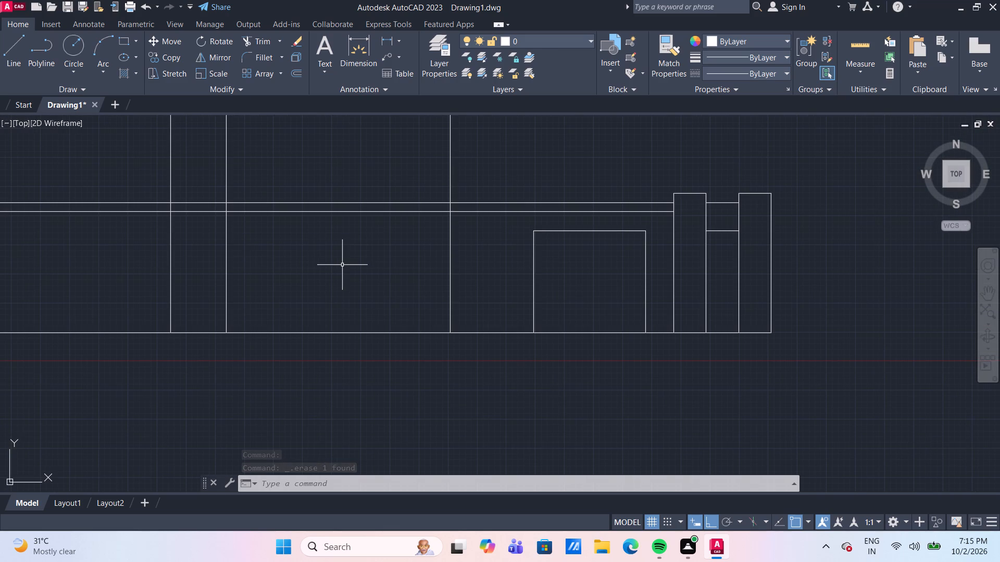
middle_drag(342, 265, 342, 264)
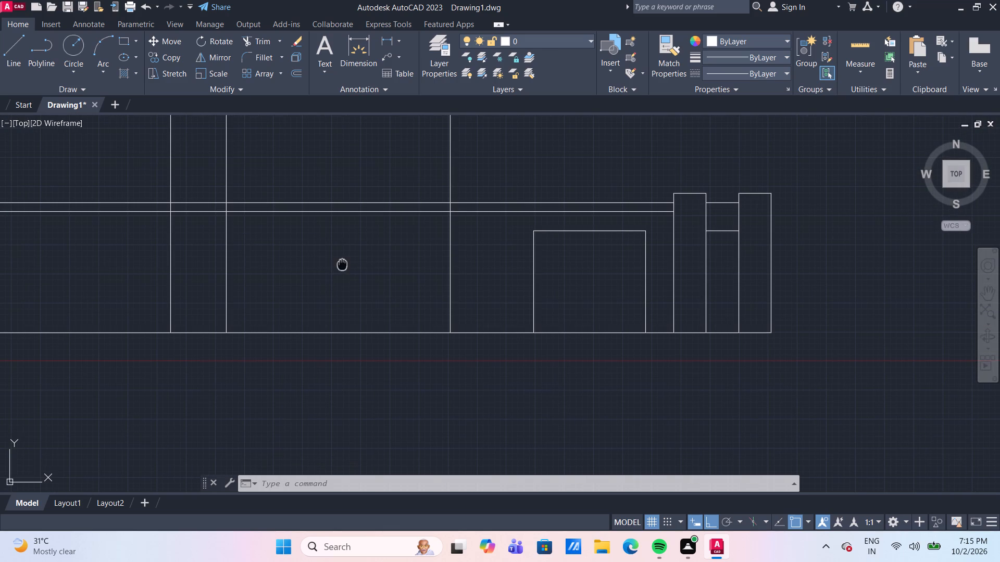
middle_drag(342, 264, 351, 269)
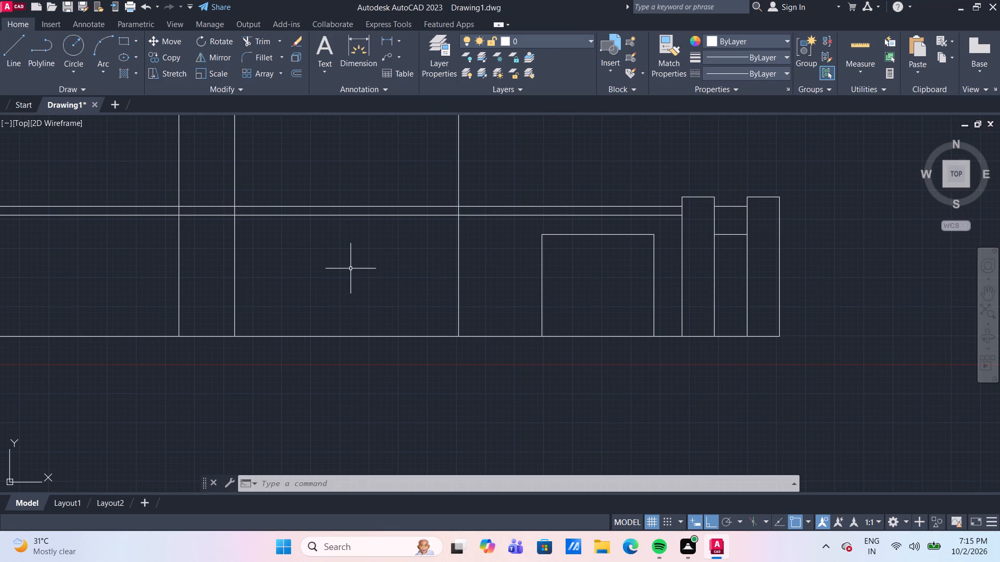
text(TR)
key(Return)
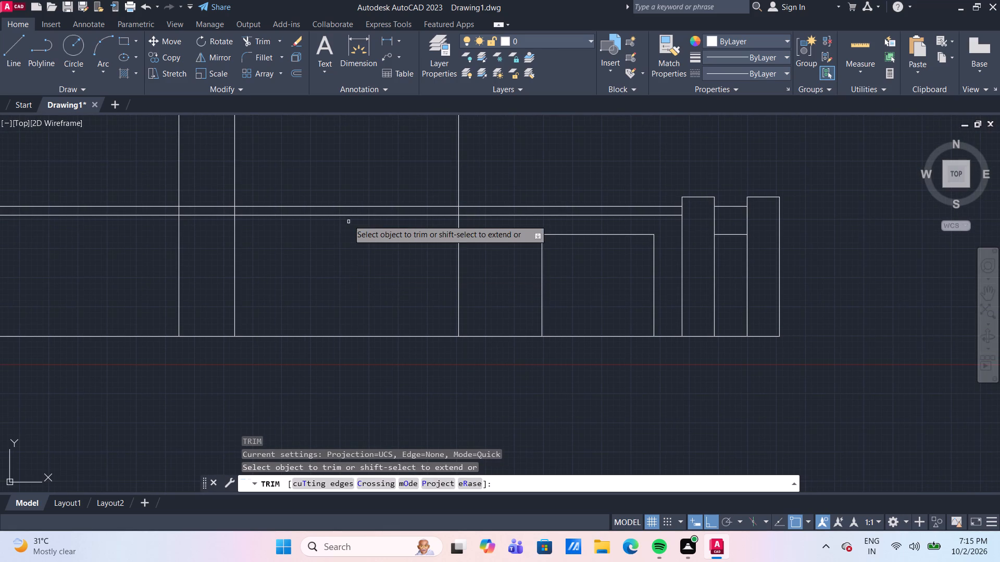
click(349, 207)
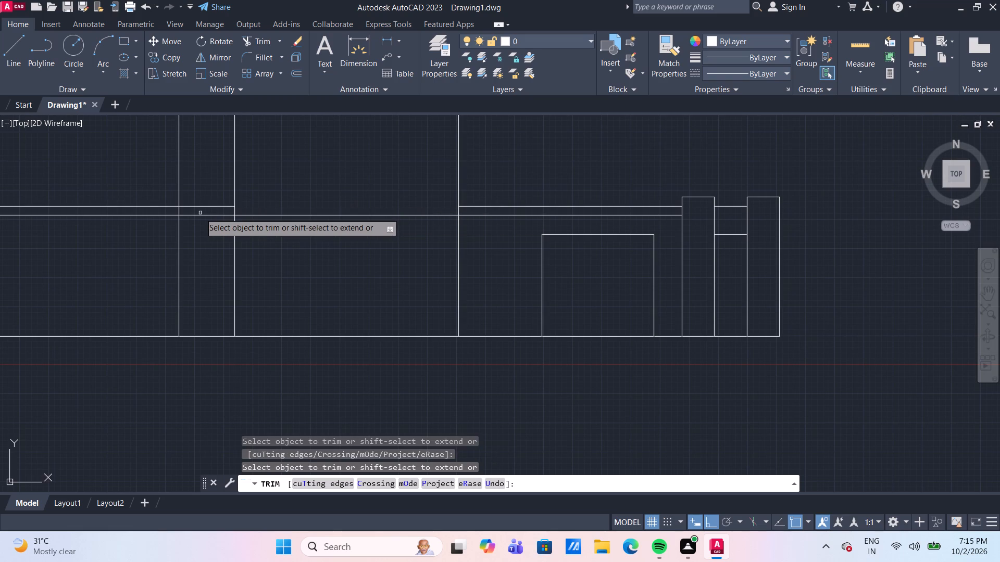
click(200, 216)
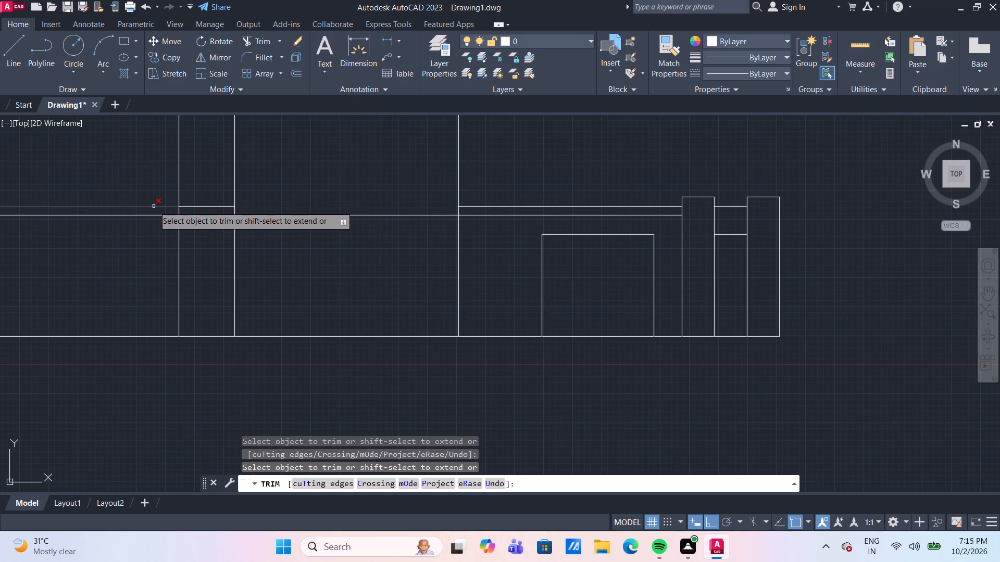
click(154, 214)
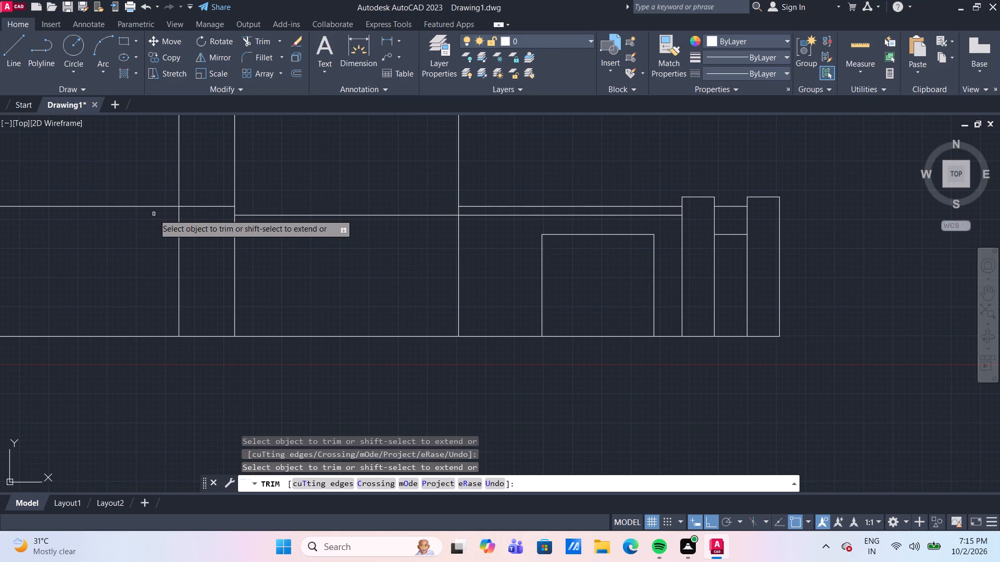
click(159, 205)
scroll(210, 260, down, 1)
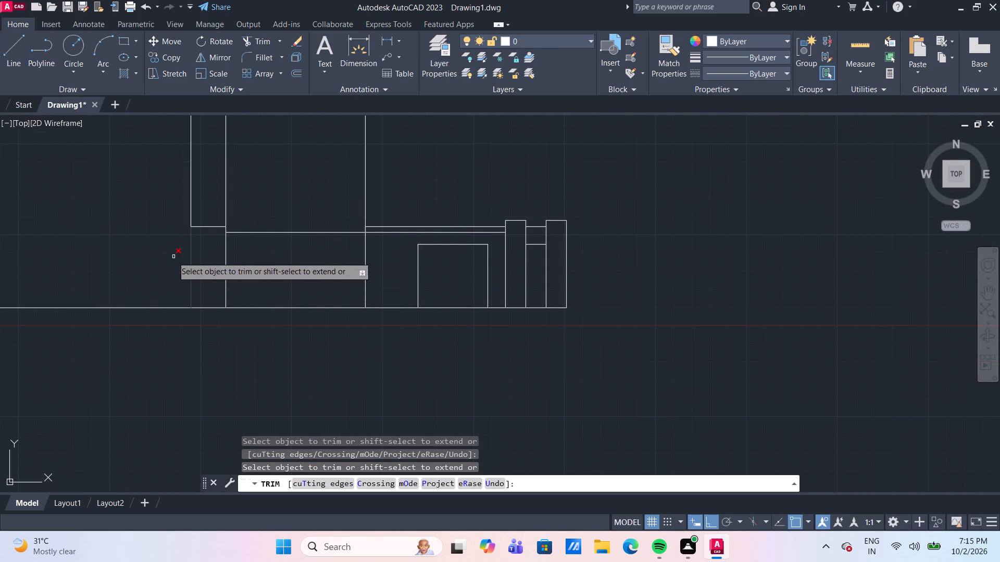
key(Escape)
Measure the width and height of the wide middle bay between the tall vertical lines with Quick Measure.
scroll(223, 282, up, 2)
scroll(258, 276, down, 2)
scroll(312, 276, up, 1)
middle_drag(320, 261, 331, 273)
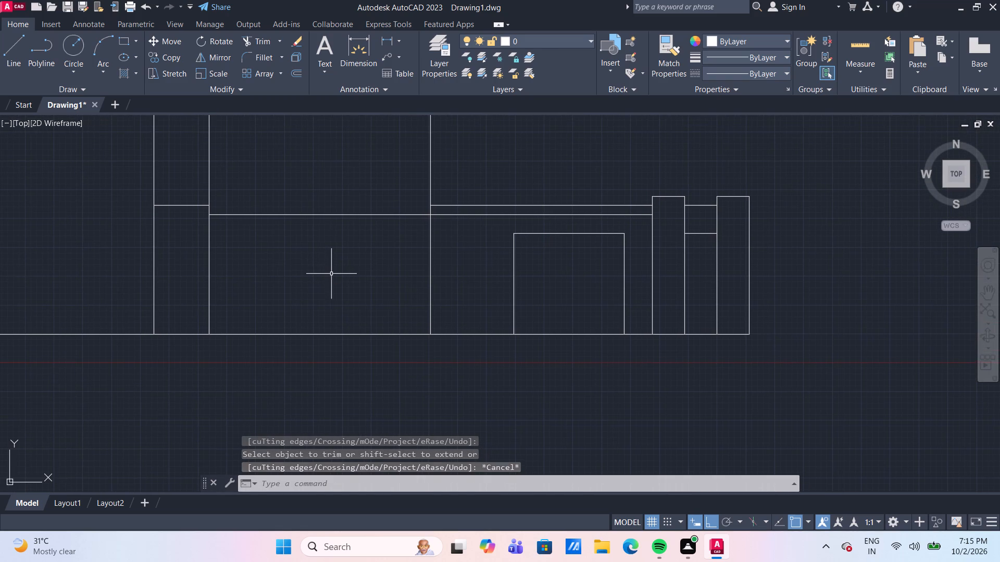
click(862, 42)
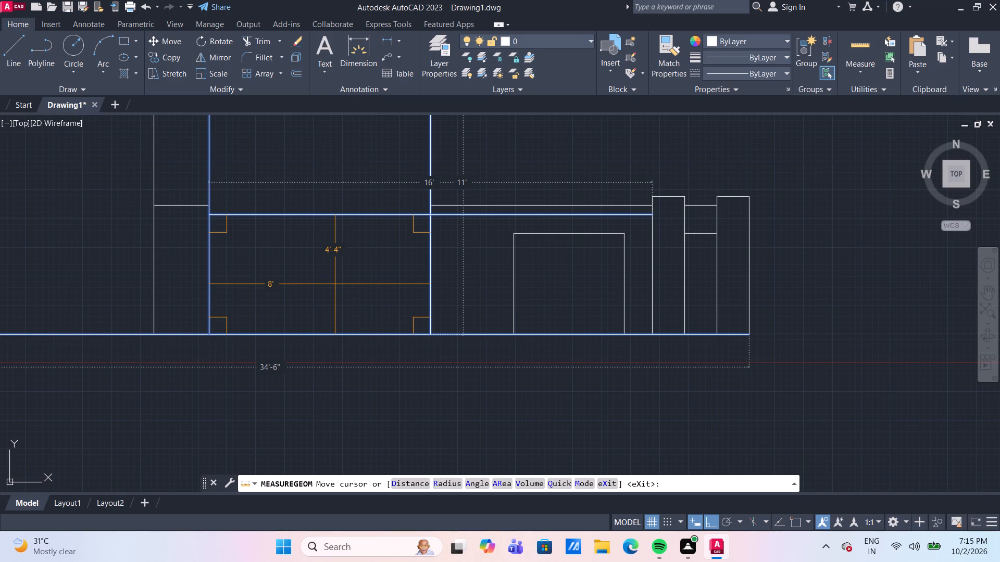
key(Escape)
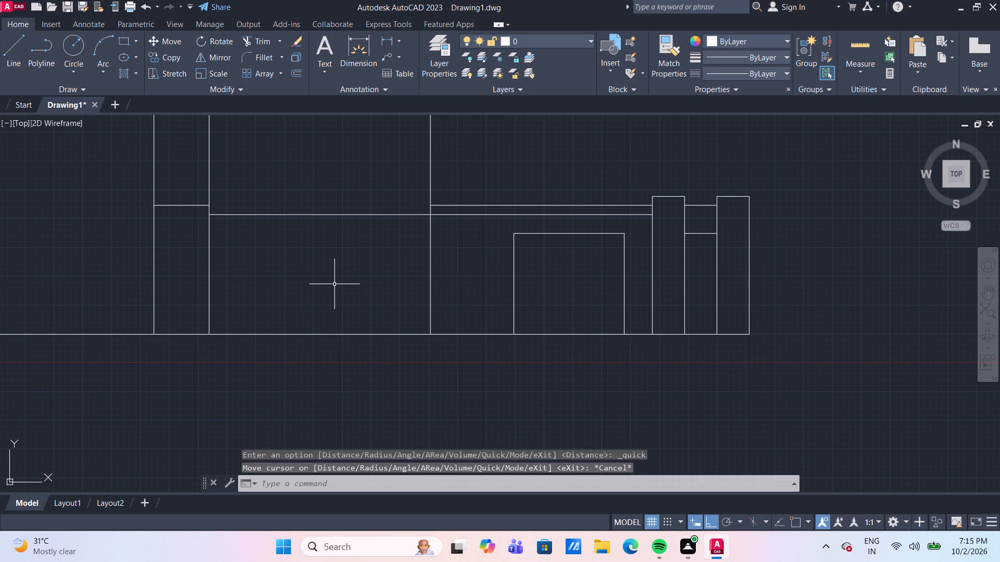
Offset the vertical line on the wide middle bay's left side 4' to the right.
key(o)
key(Return)
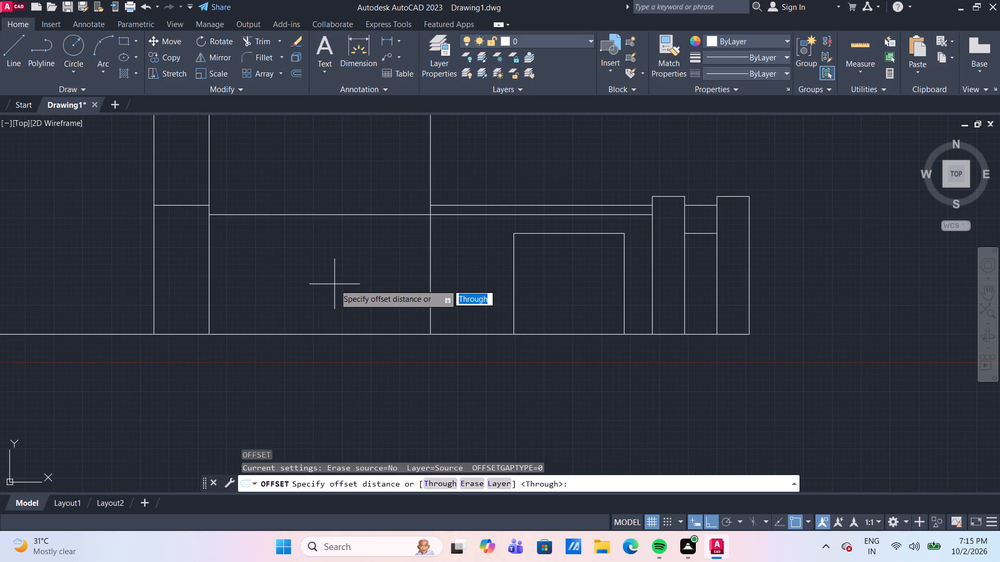
key(Return)
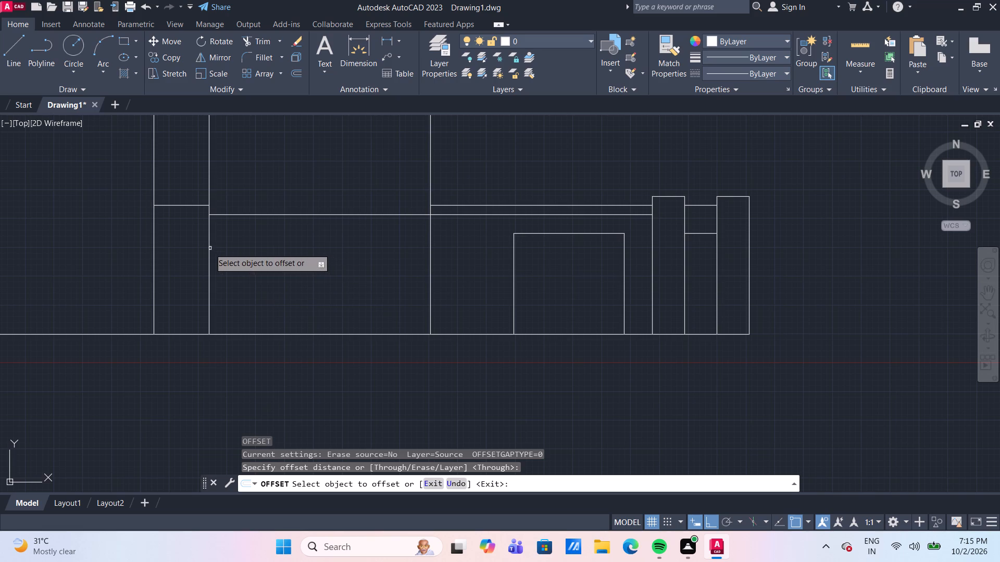
click(209, 248)
text(4')
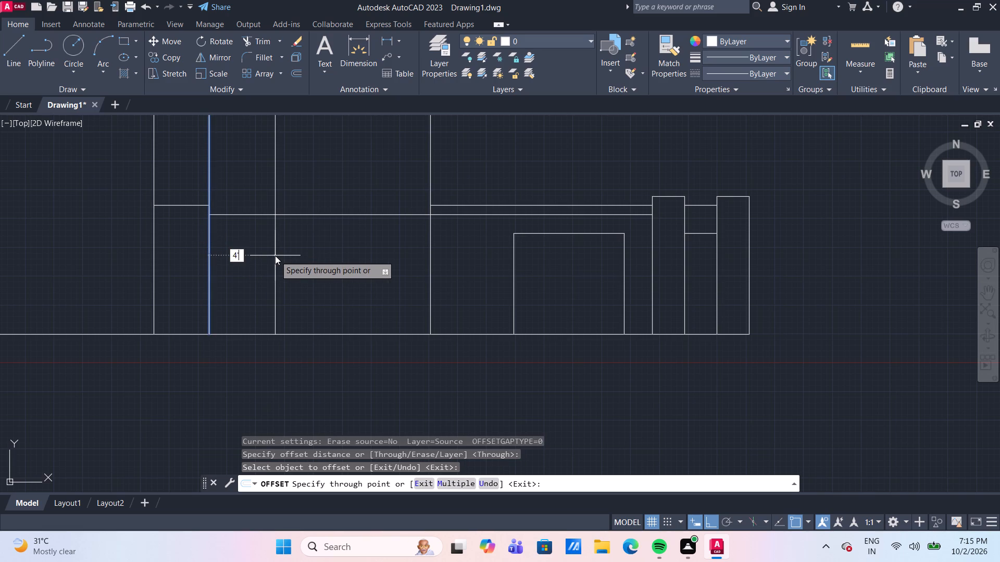
key(Return)
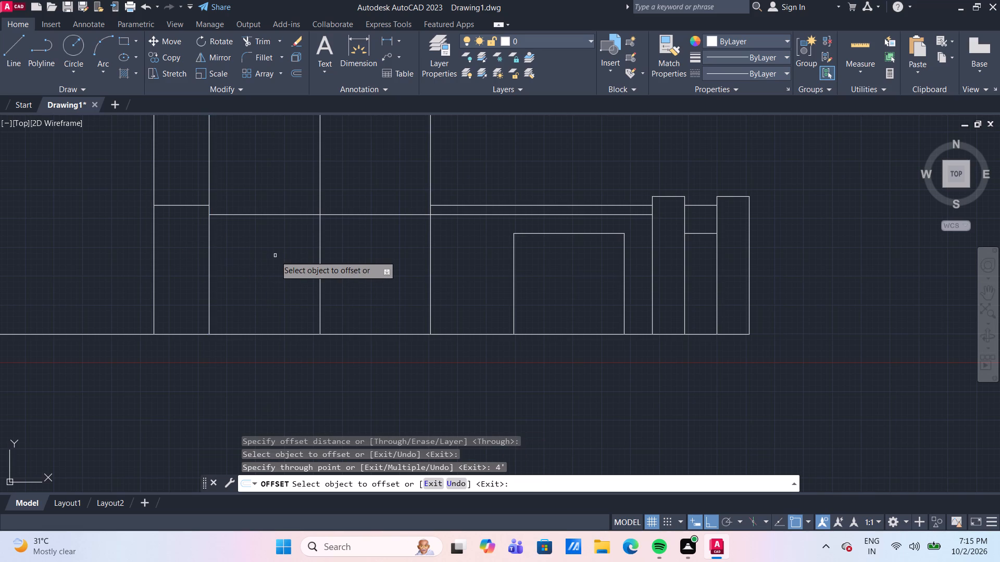
Offset the vertical line in the middle of the wide bay 6" to each side.
click(320, 262)
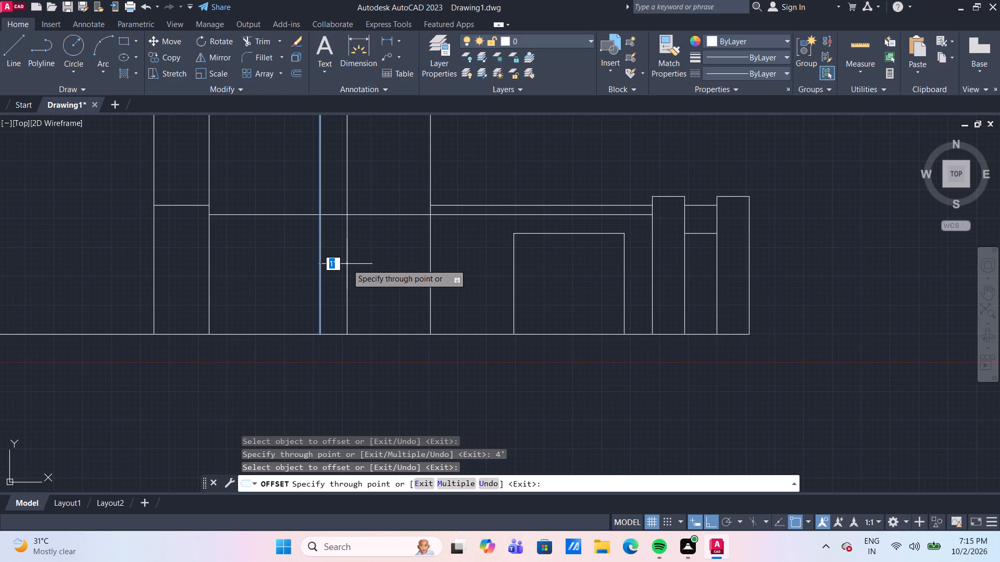
text(6")
key(Return)
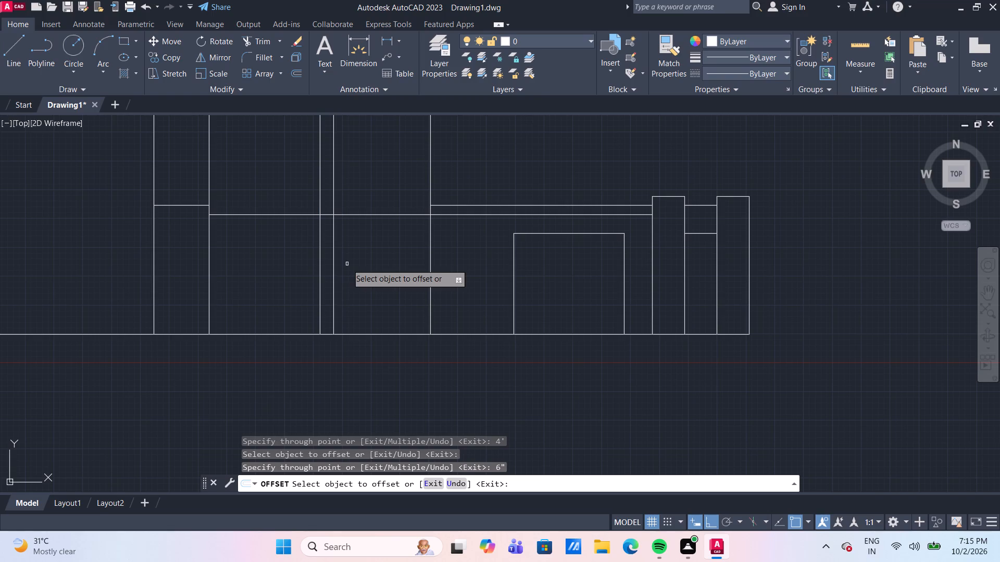
click(319, 261)
text(6")
key(Return)
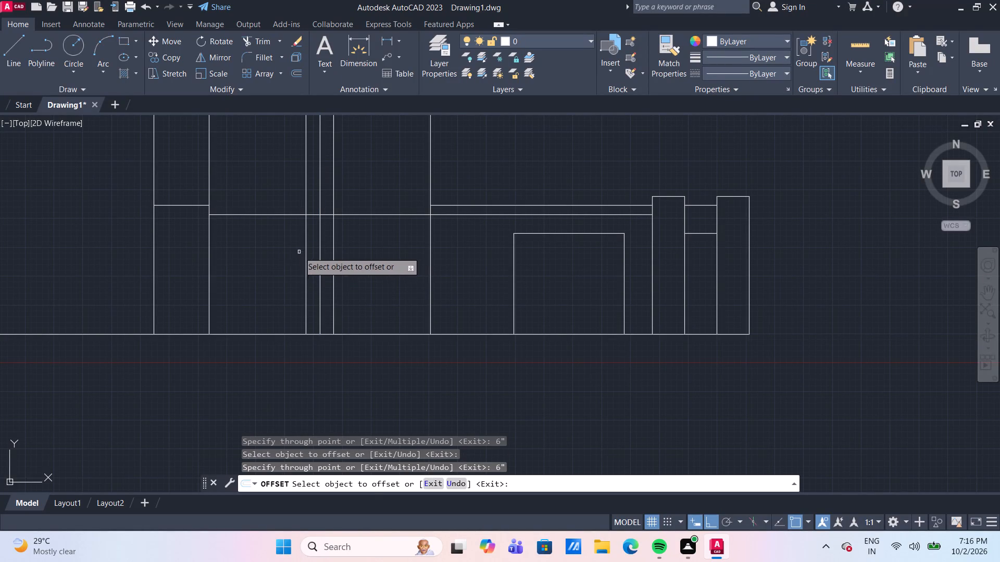
key(Escape)
Trim the three middle vertical lines of the wide bay where they extend above its horizontal top line.
text(TR)
key(Return)
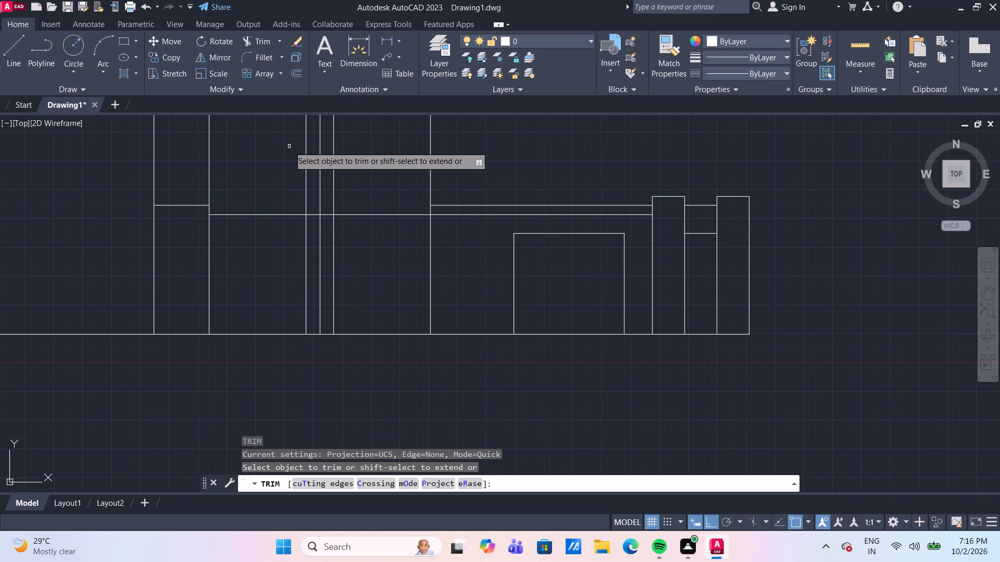
click(289, 146)
click(369, 164)
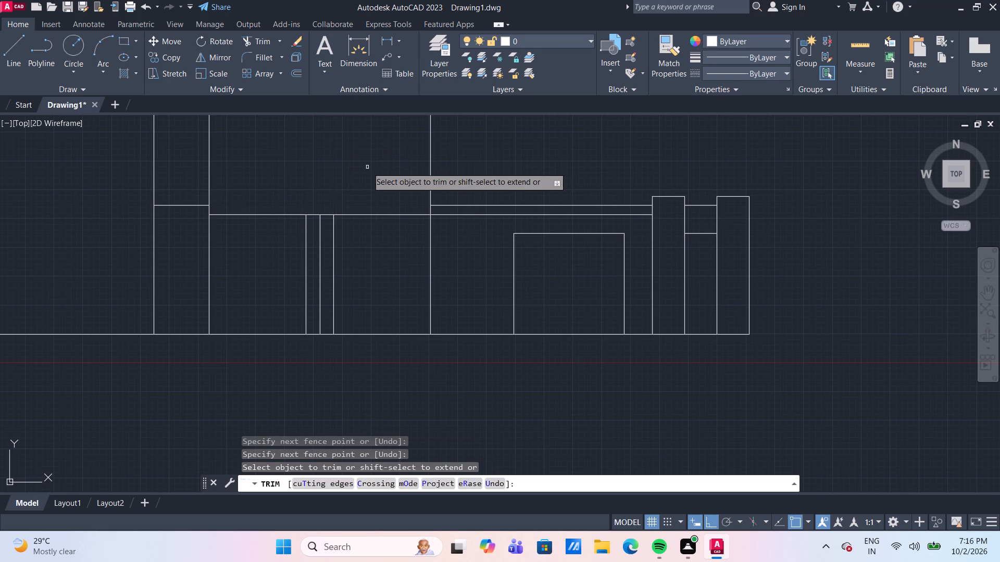
key(Escape)
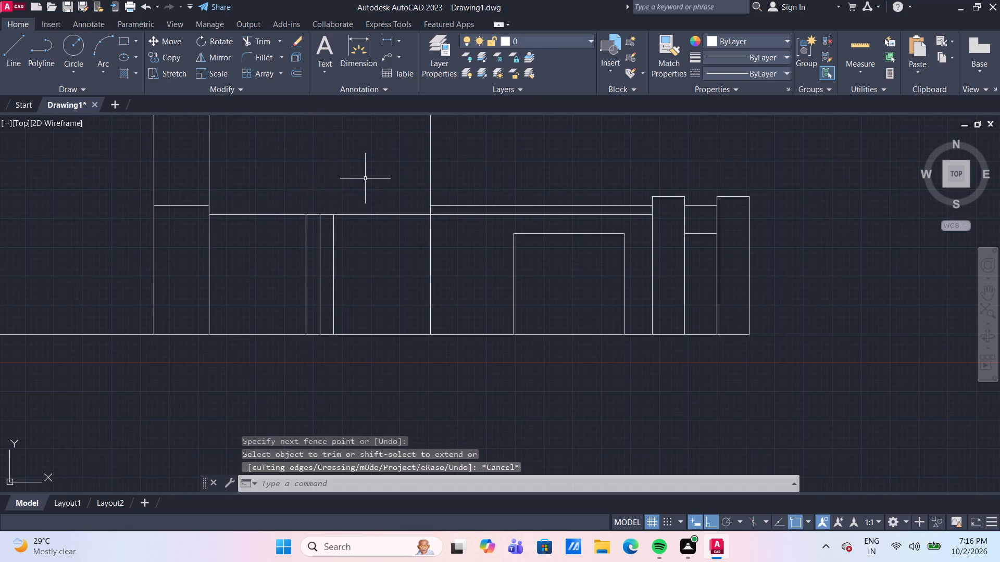
Measure the width and height of the wide bay's left compartment below the horizontal line with Quick Measure.
middle_drag(365, 178, 339, 162)
scroll(339, 162, up, 1)
middle_drag(351, 292, 371, 264)
drag(864, 43, 859, 43)
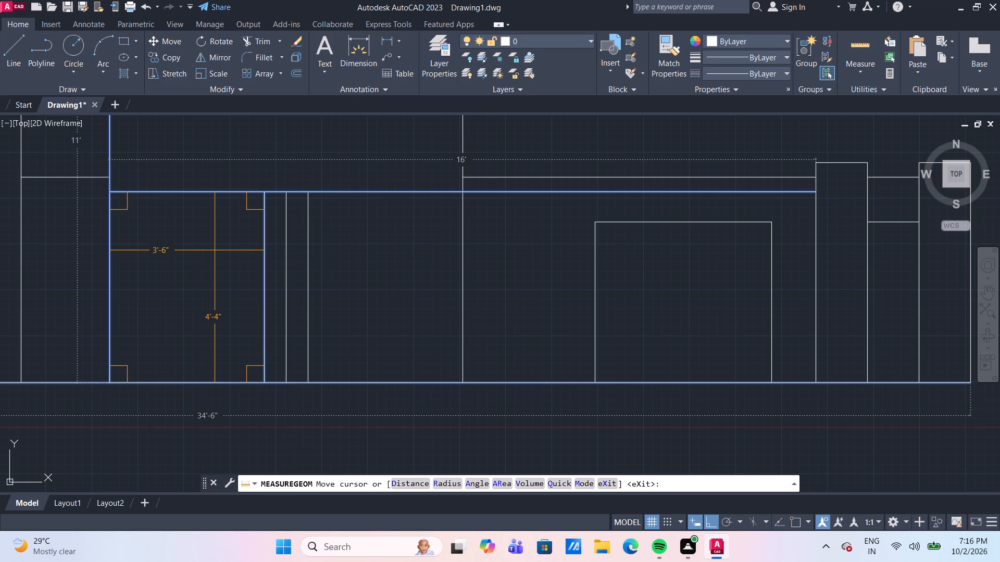
key(Escape)
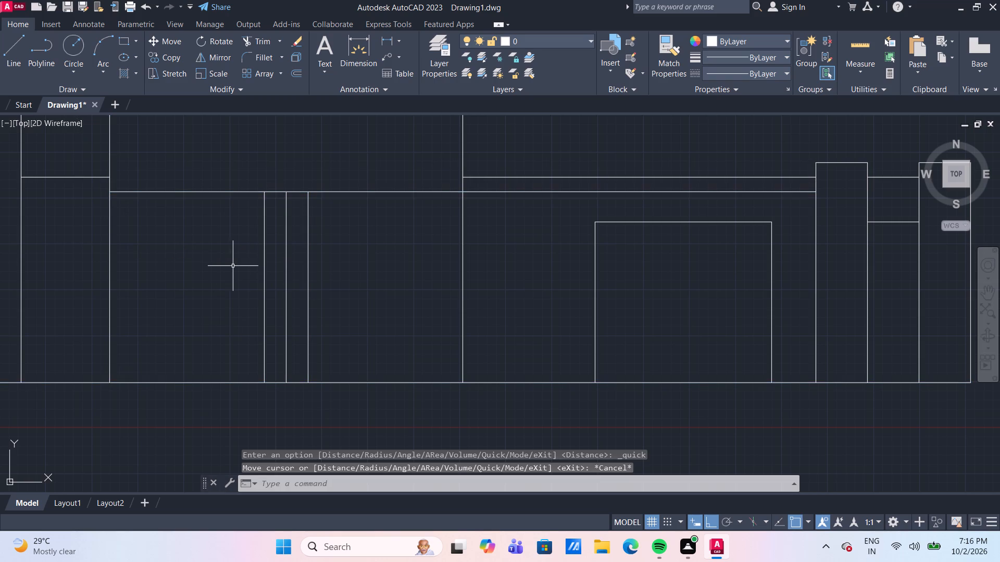
Draw an 8' horizontal line over the wide bay's top line, from its left vertical line to its right one.
key(l)
key(Return)
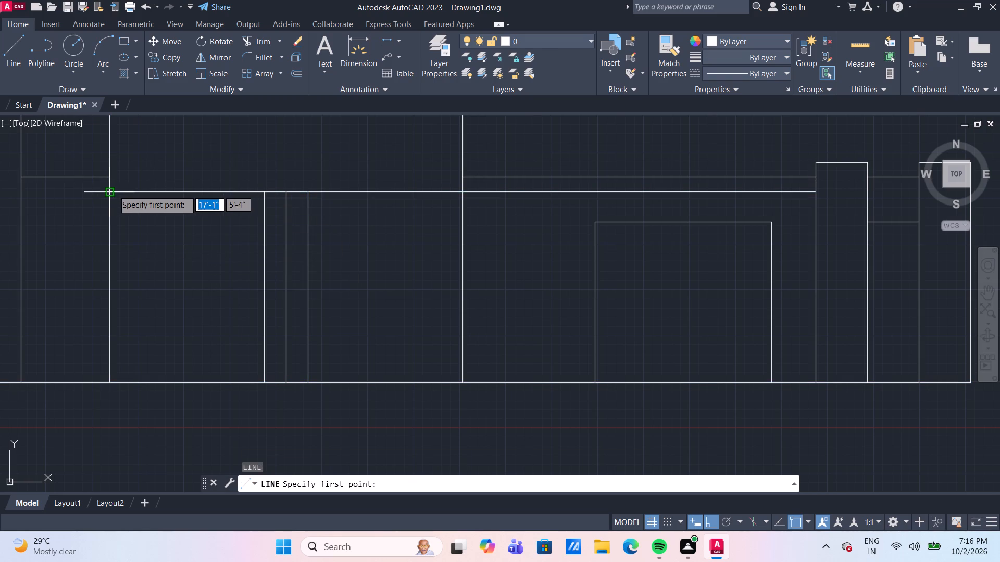
click(112, 190)
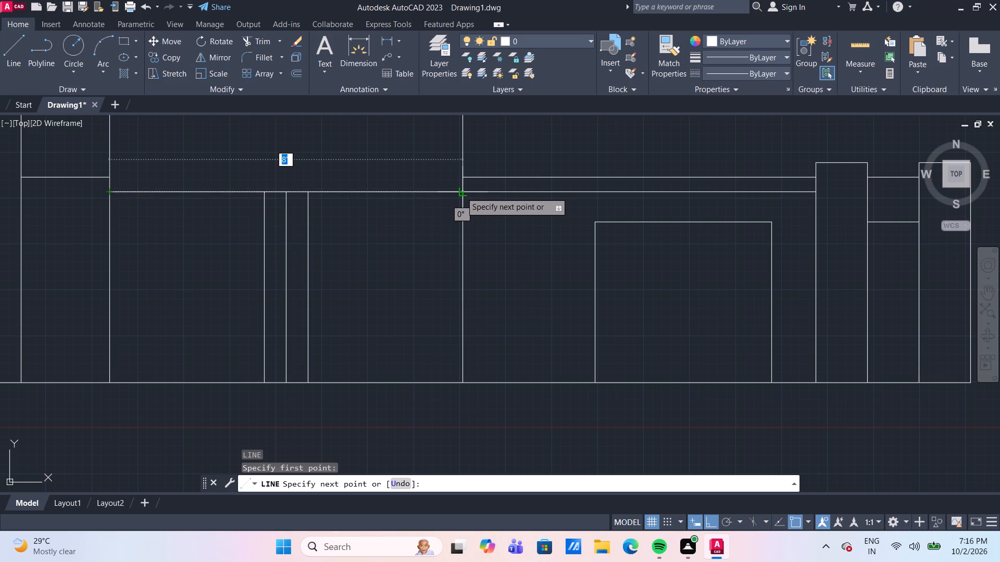
click(461, 192)
key(Escape)
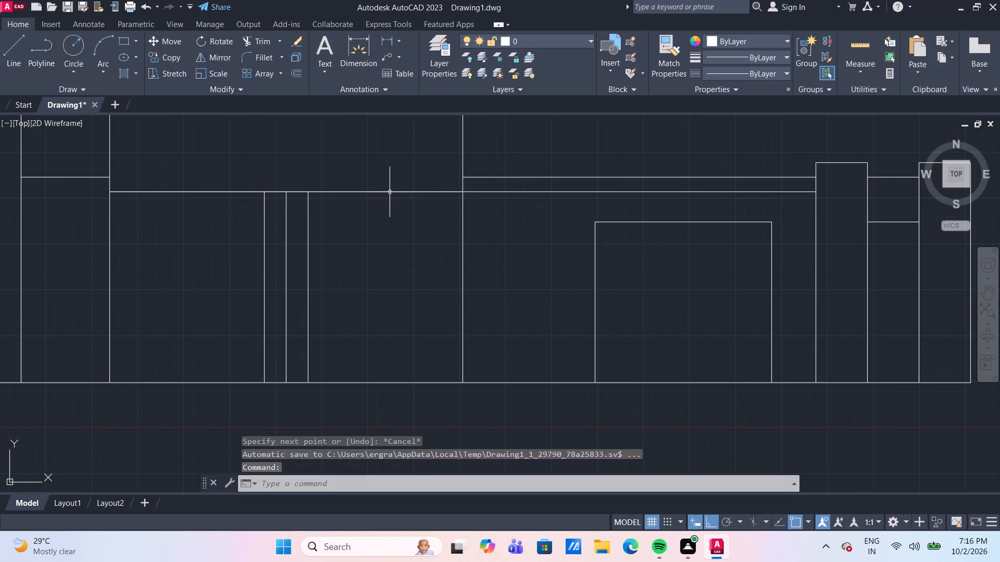
Move the new horizontal line 10" down inside the wide bay.
click(390, 192)
key(m)
key(Return)
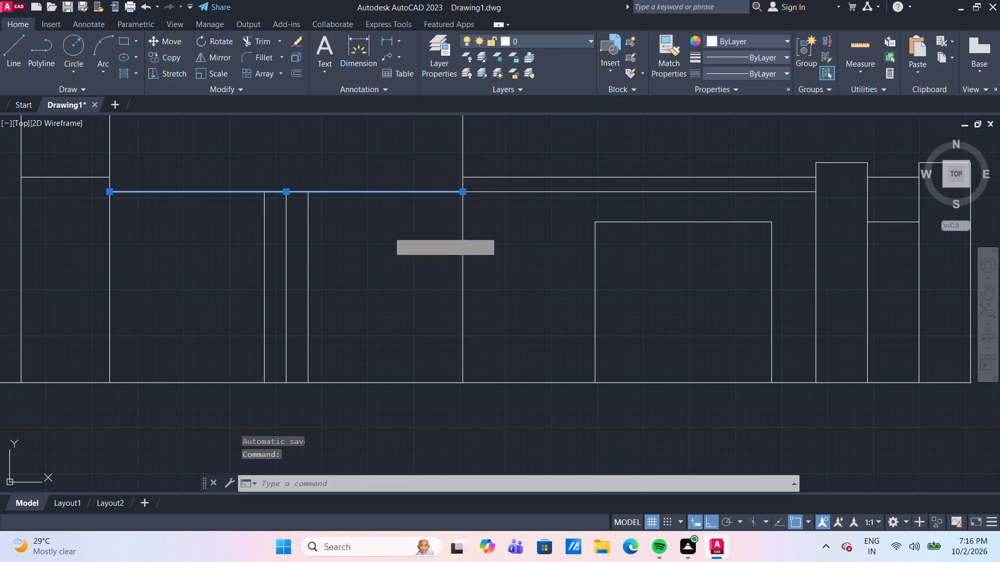
click(464, 194)
text(10")
key(Return)
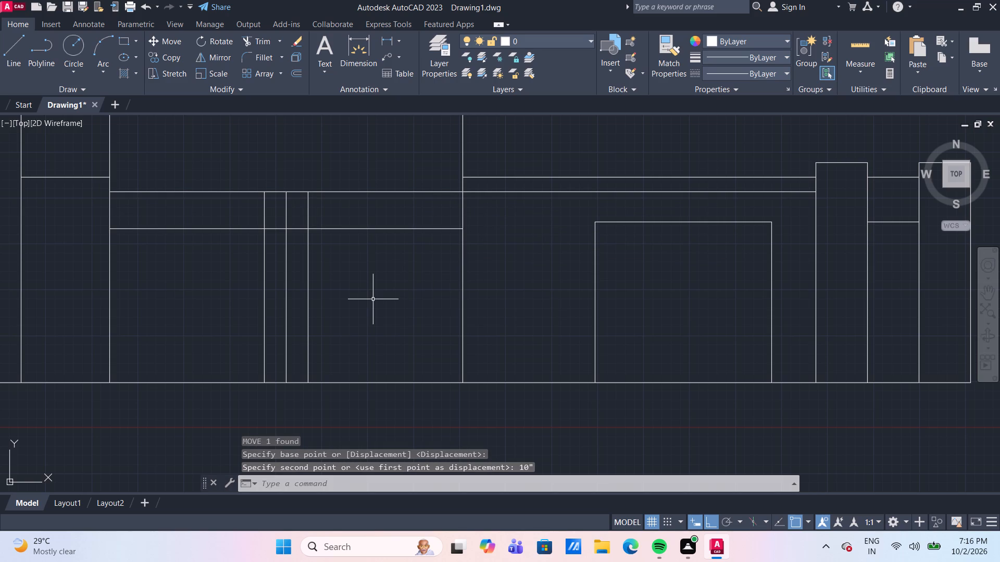
Offset the moved horizontal line 4" down, and offset the resulting line another 10" down.
key(o)
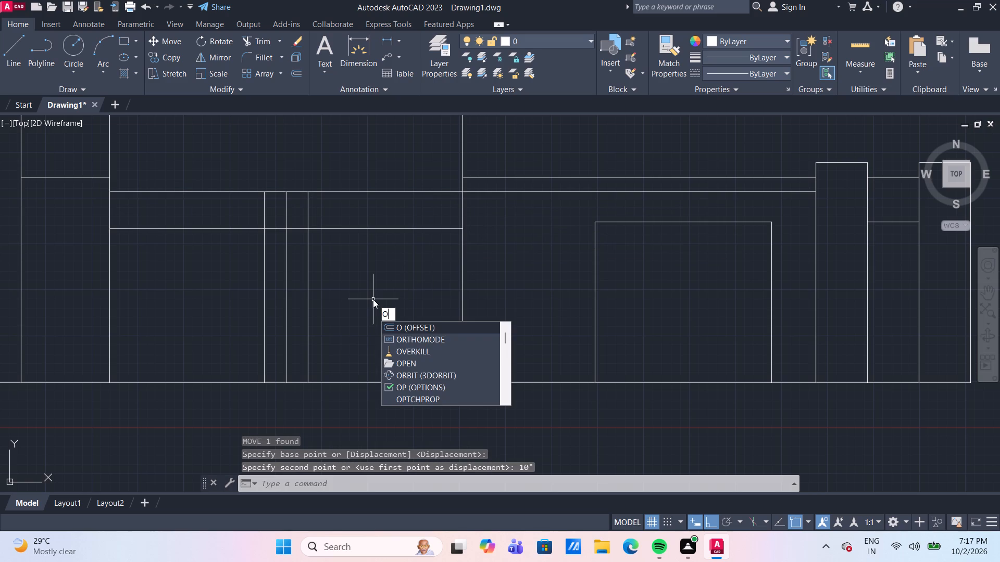
key(Return)
key(Return)
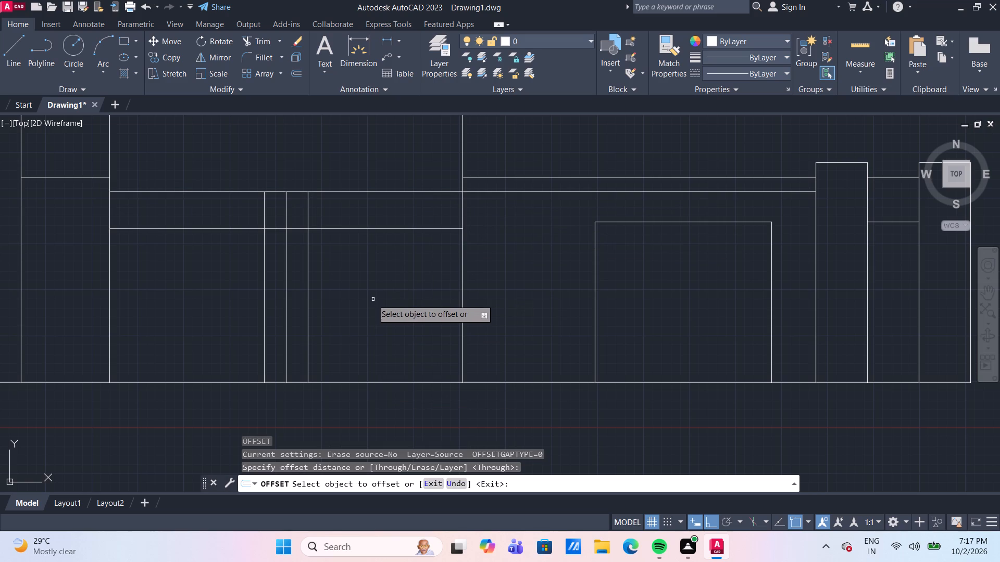
drag(388, 228, 387, 237)
text(4")
key(Return)
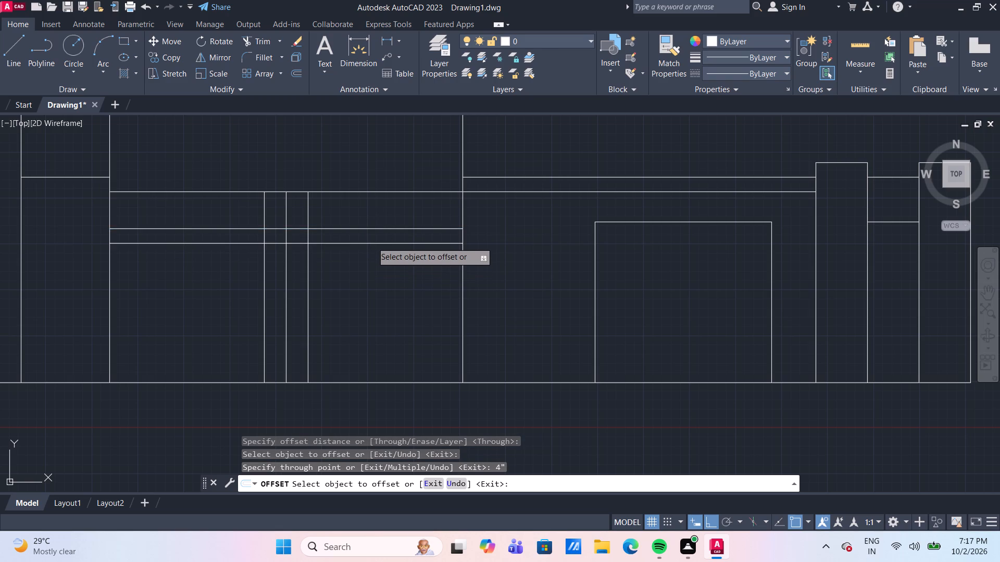
click(372, 242)
text(10")
key(Return)
Continue offsetting downward from the lowest new horizontal line by 4", 10" and 4", each from the latest line.
click(378, 279)
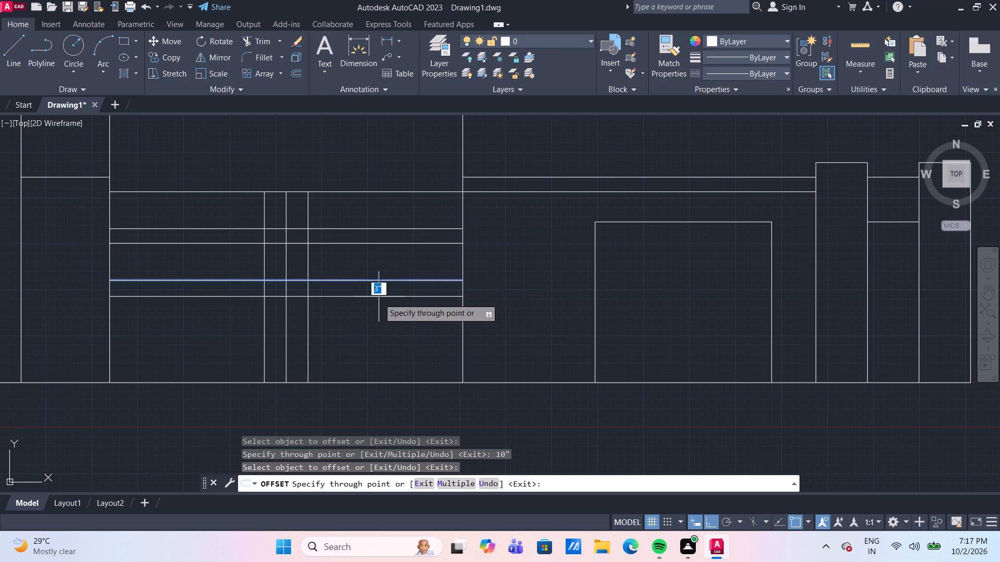
text(4")
key(Return)
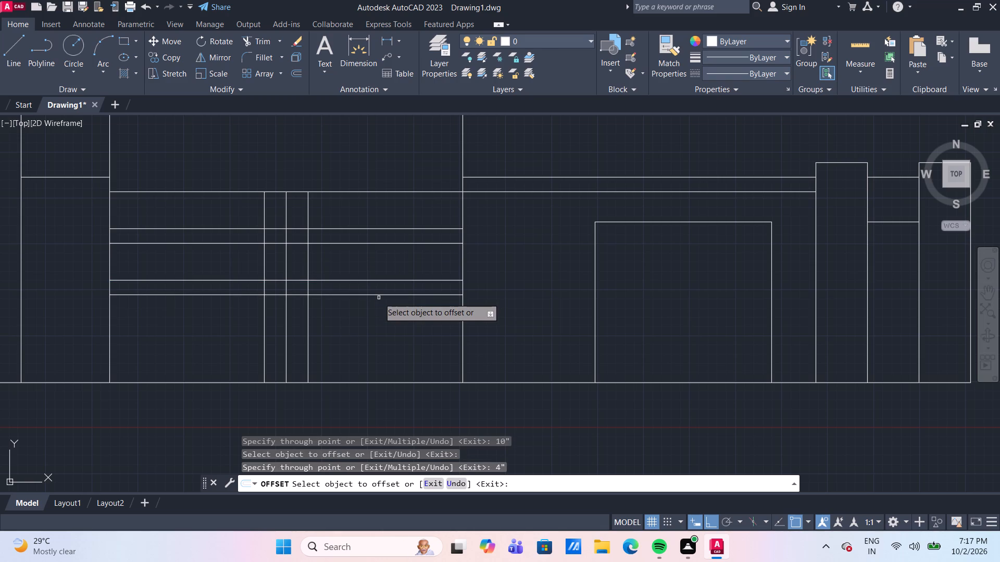
click(377, 293)
text(10")
key(Return)
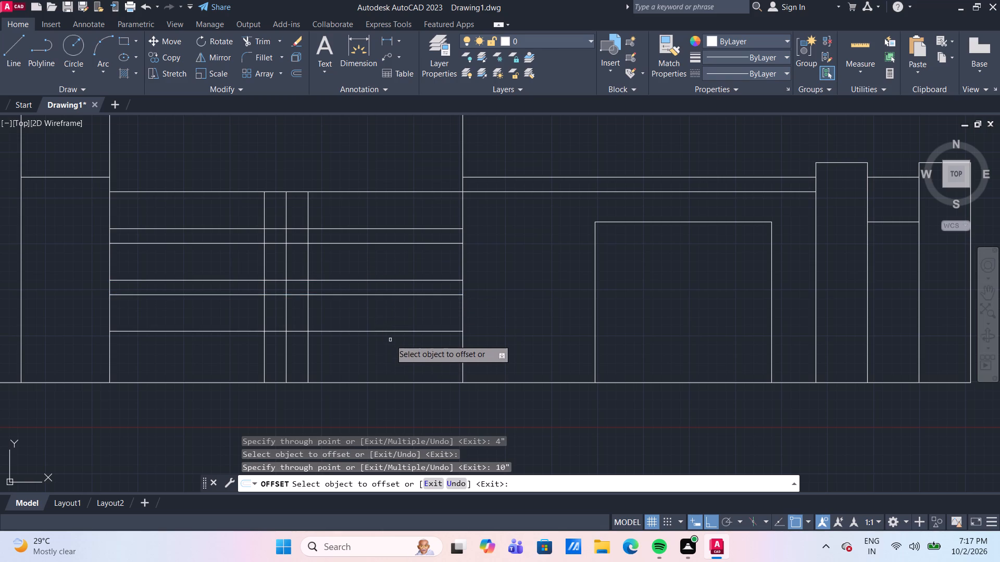
click(390, 332)
text(4")
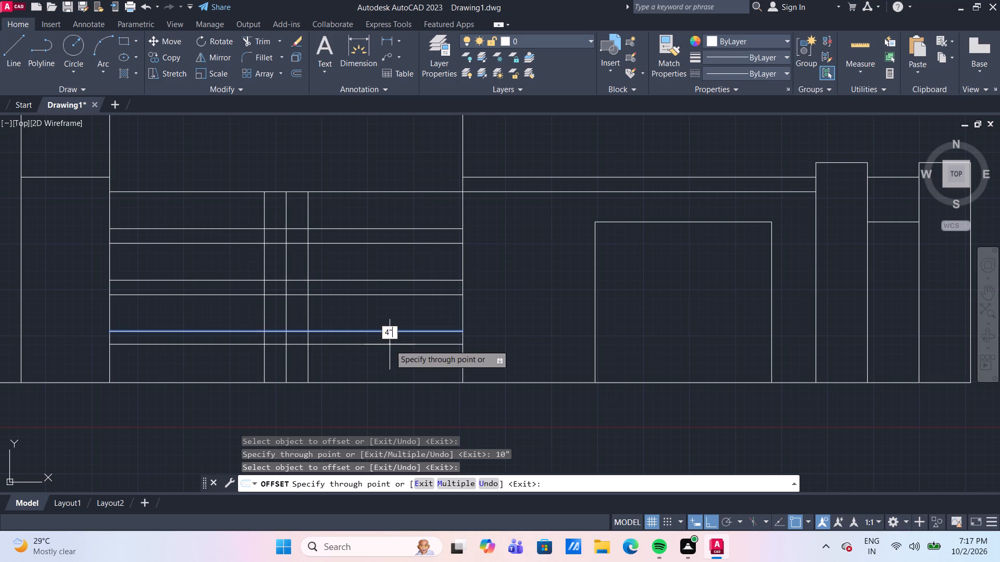
key(Return)
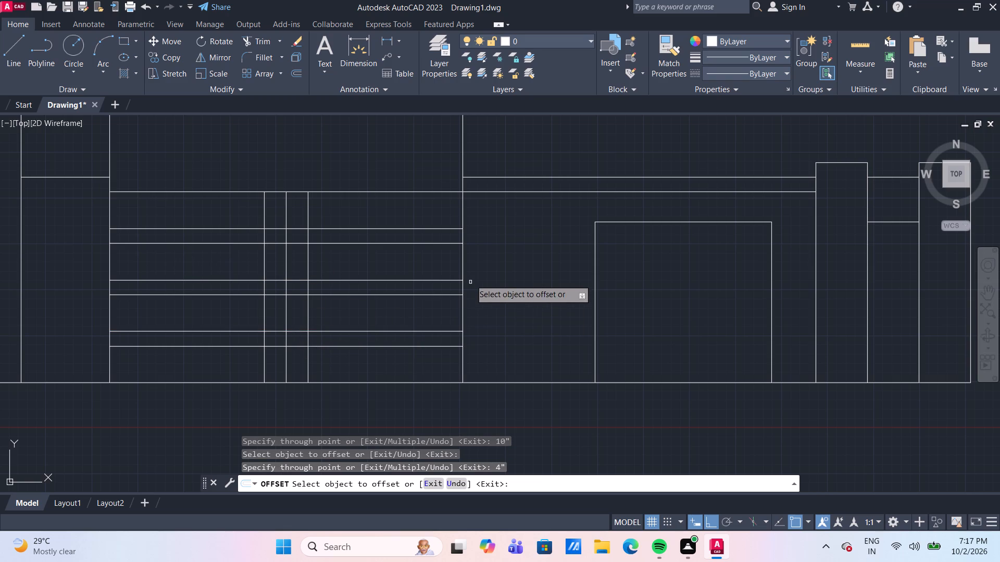
Offset the wide bay's right and left vertical lines 6" inward.
click(463, 262)
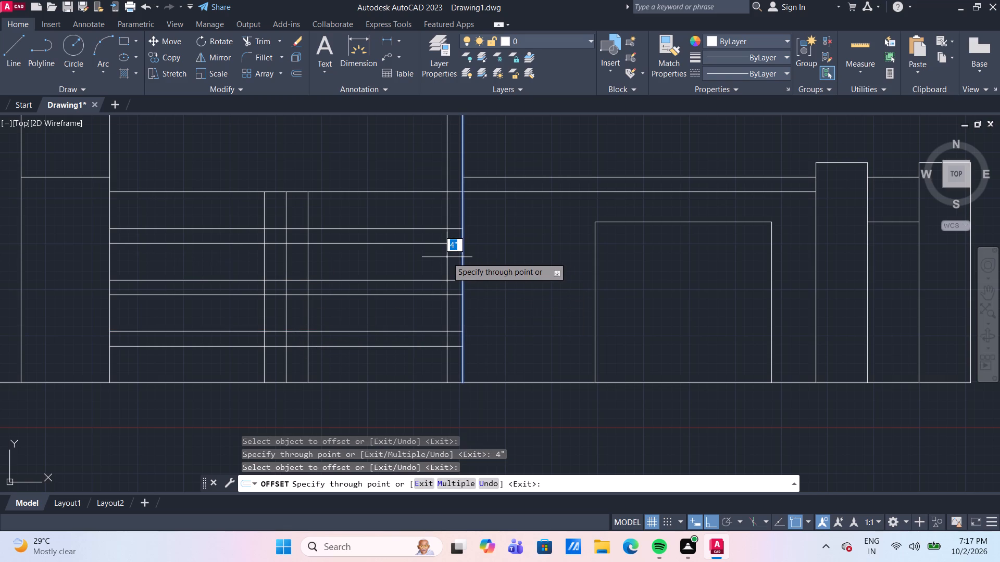
text(6")
key(Return)
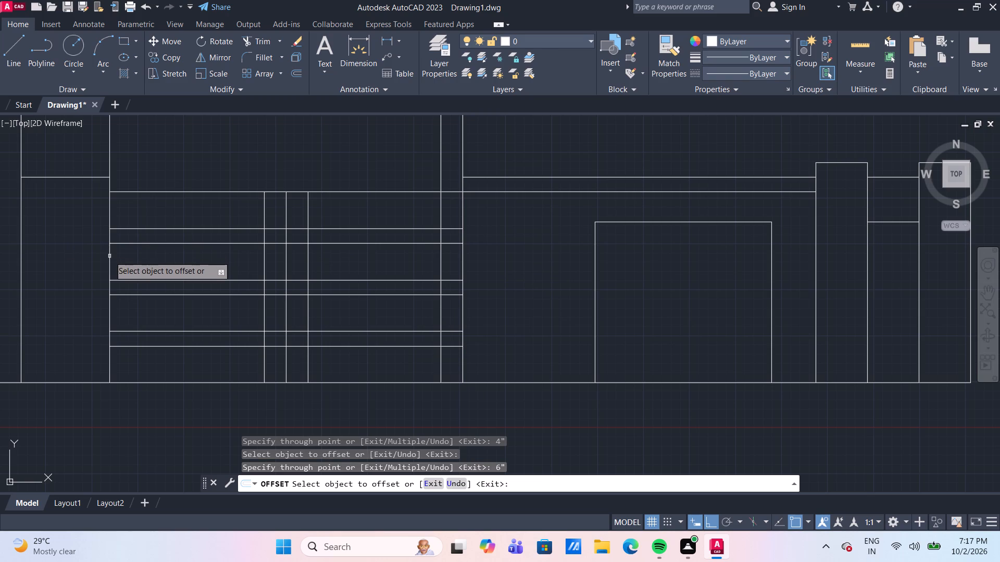
click(109, 256)
text(6")
key(Return)
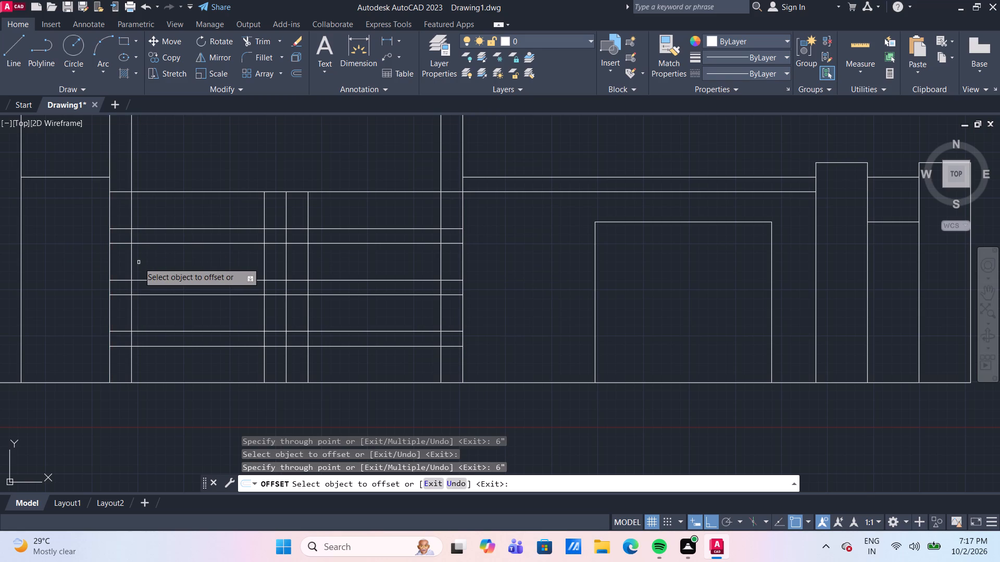
middle_drag(262, 178, 270, 211)
key(Escape)
Trim the two new 6" inset vertical lines above the wide bay's horizontal top line.
text(TR)
key(Return)
click(136, 162)
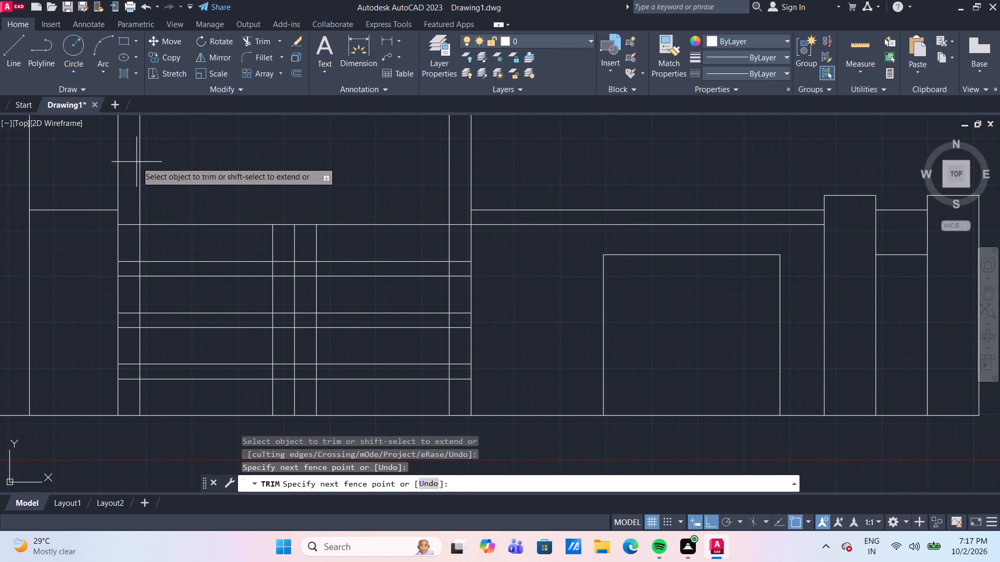
click(453, 153)
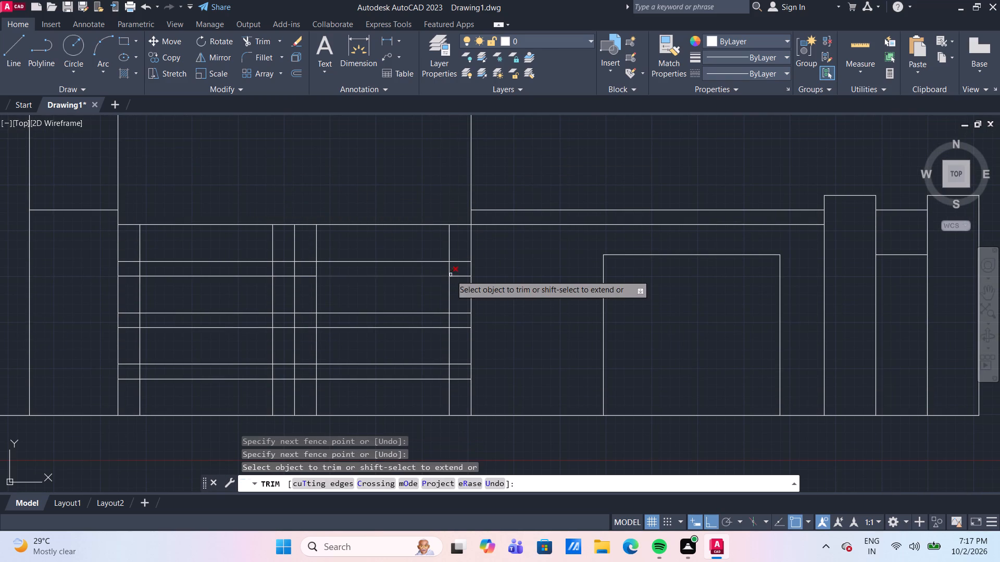
Trim the line ends around the wide bay's right half, leaving a closed rectangle inset 6" at the sides and 10" below the top.
click(457, 247)
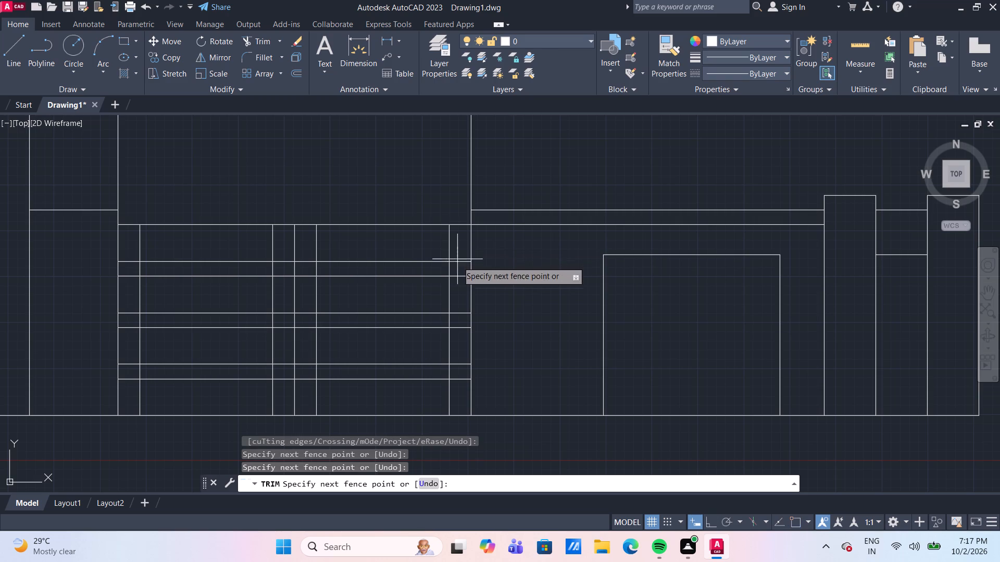
click(456, 389)
click(456, 399)
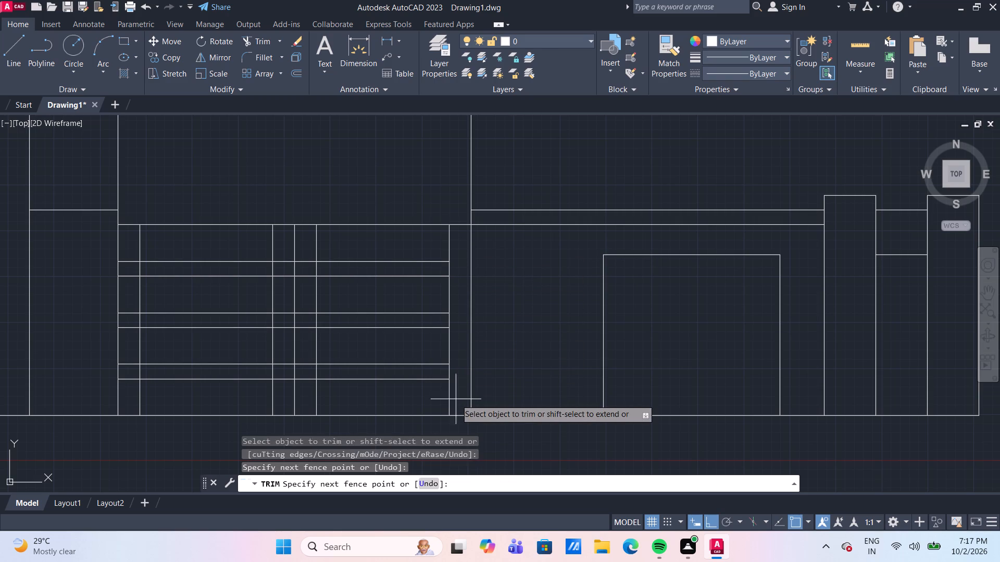
click(312, 393)
click(309, 389)
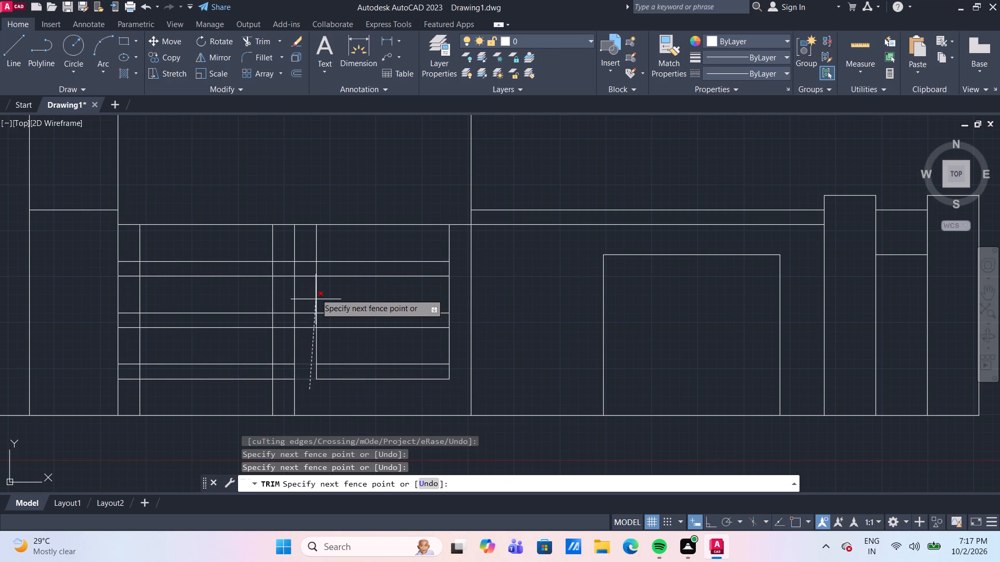
click(308, 250)
click(308, 250)
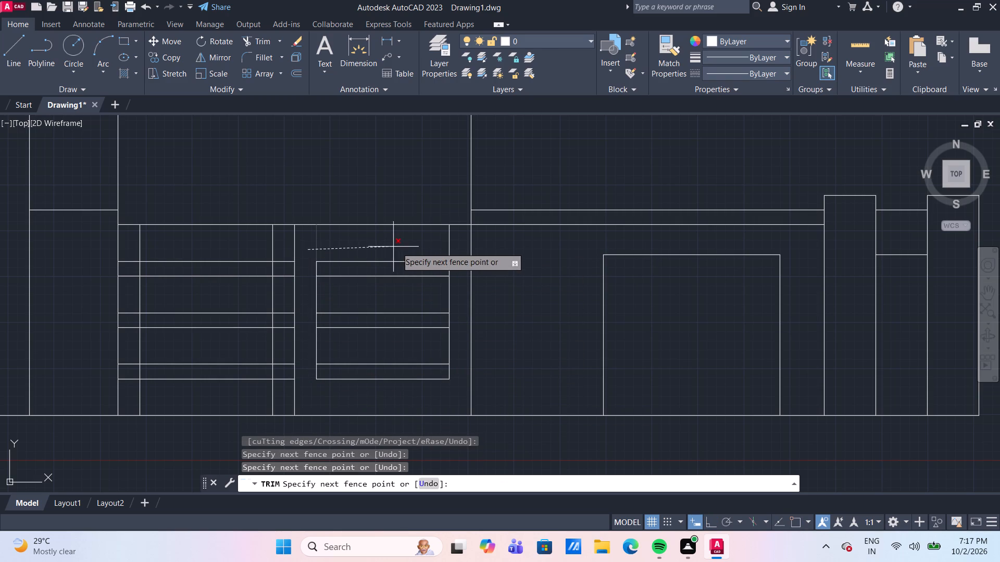
click(450, 245)
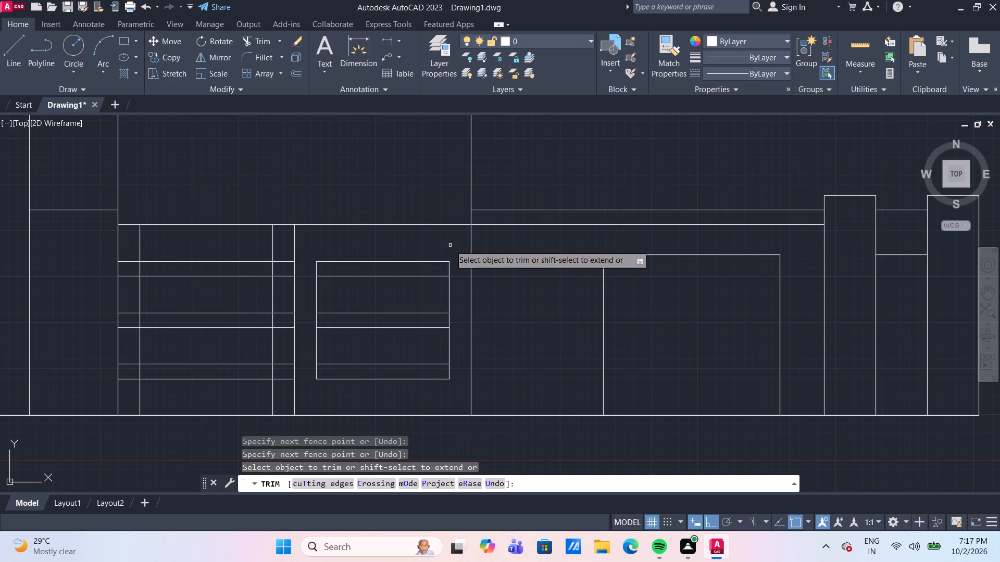
Trim the line ends around the wide bay's left half to leave a matching closed rectangle with its horizontal divisions.
click(133, 237)
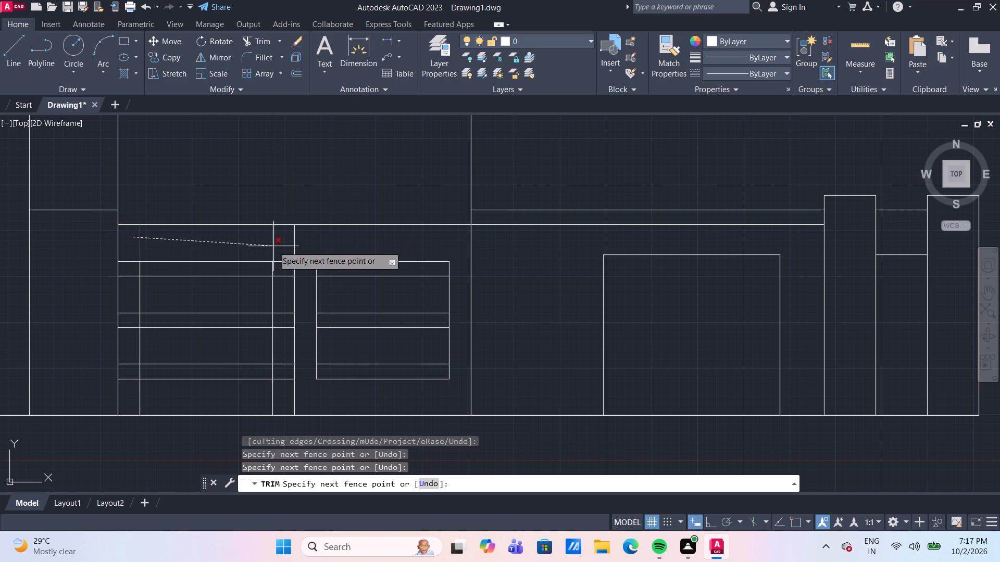
click(273, 246)
click(282, 250)
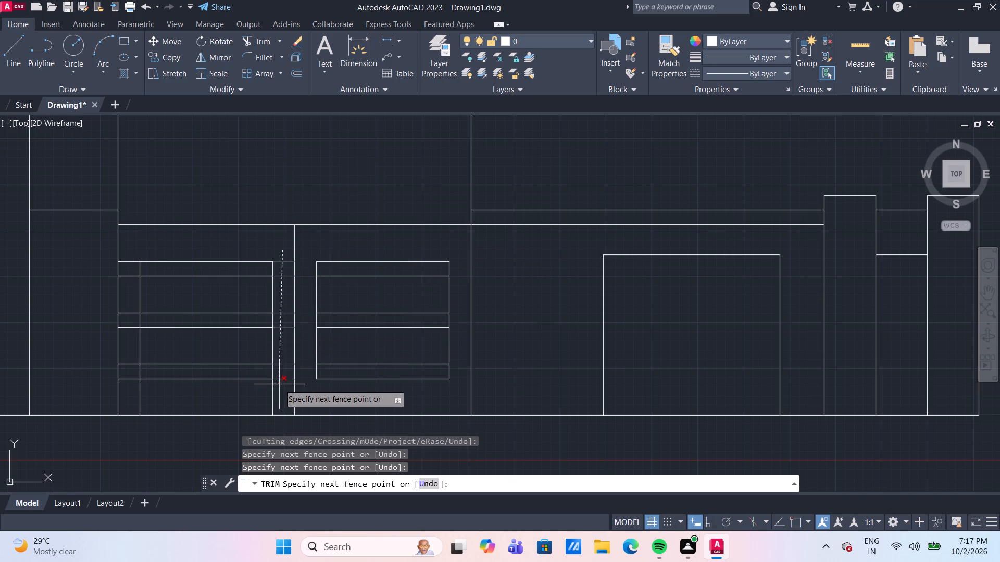
click(279, 384)
click(279, 393)
click(131, 396)
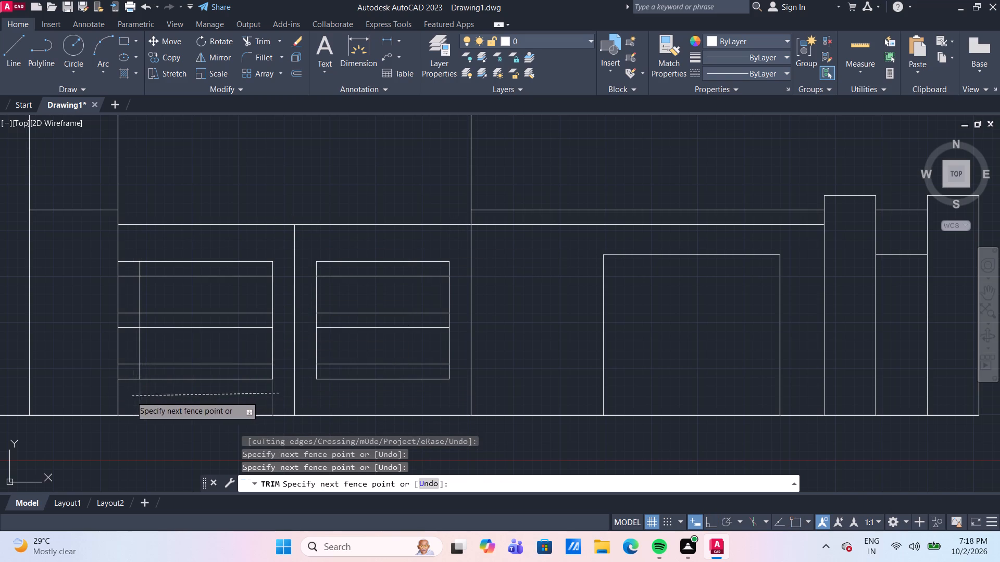
drag(130, 392, 130, 387)
click(134, 242)
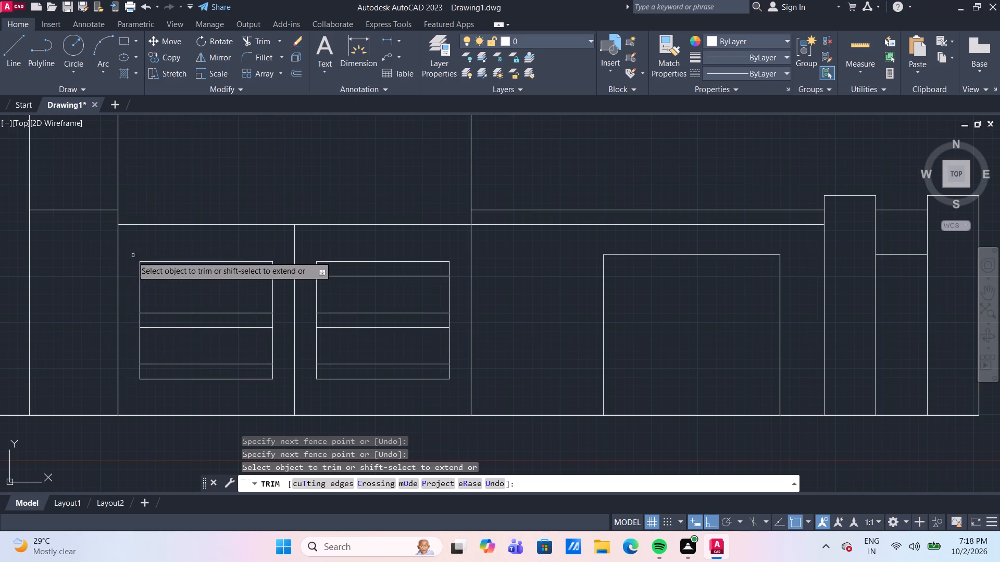
Trim the vertical side segments between the slats in both halves of the wide bay, leaving three separate closed slats per half.
click(130, 295)
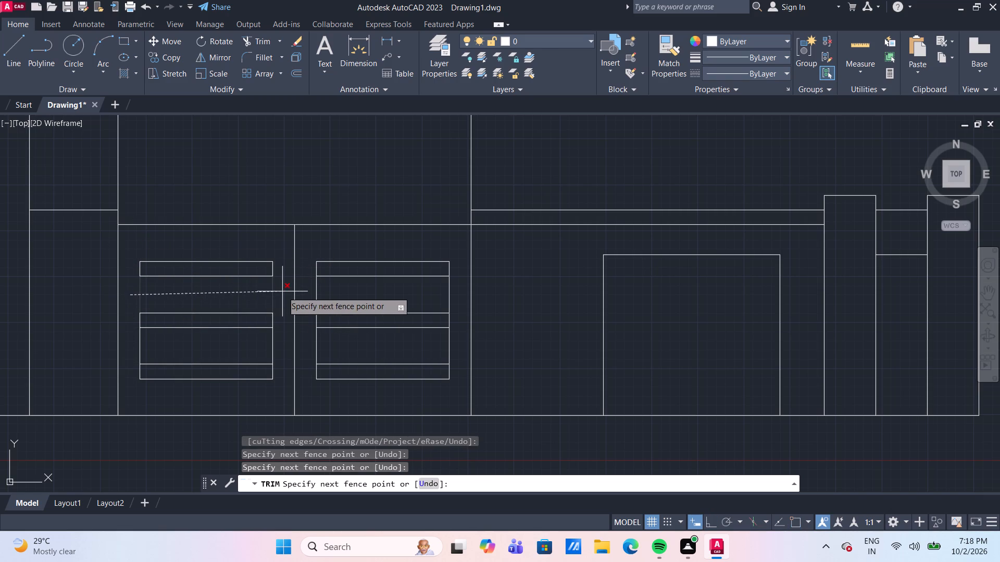
click(282, 291)
drag(129, 341, 140, 343)
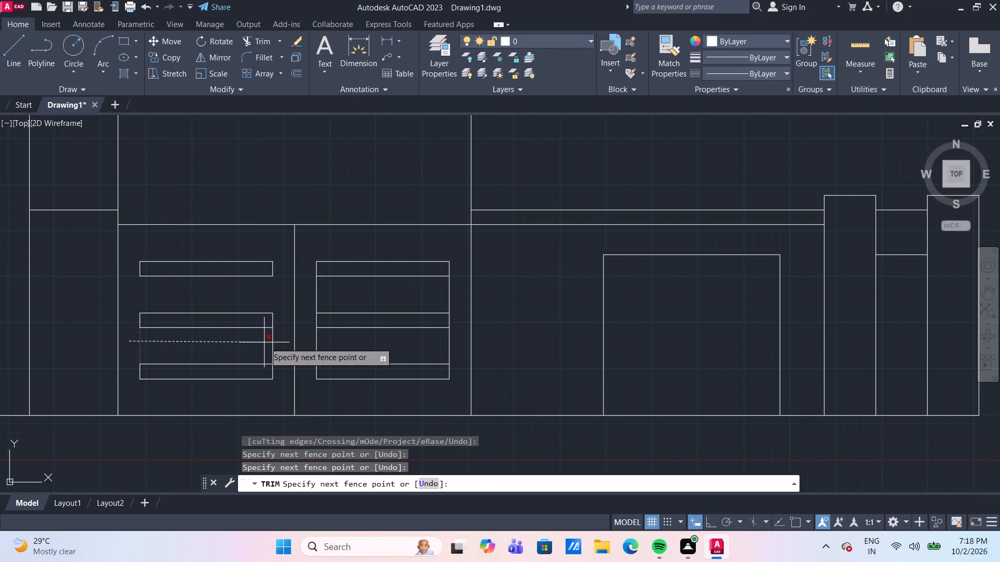
click(276, 345)
drag(303, 296, 312, 296)
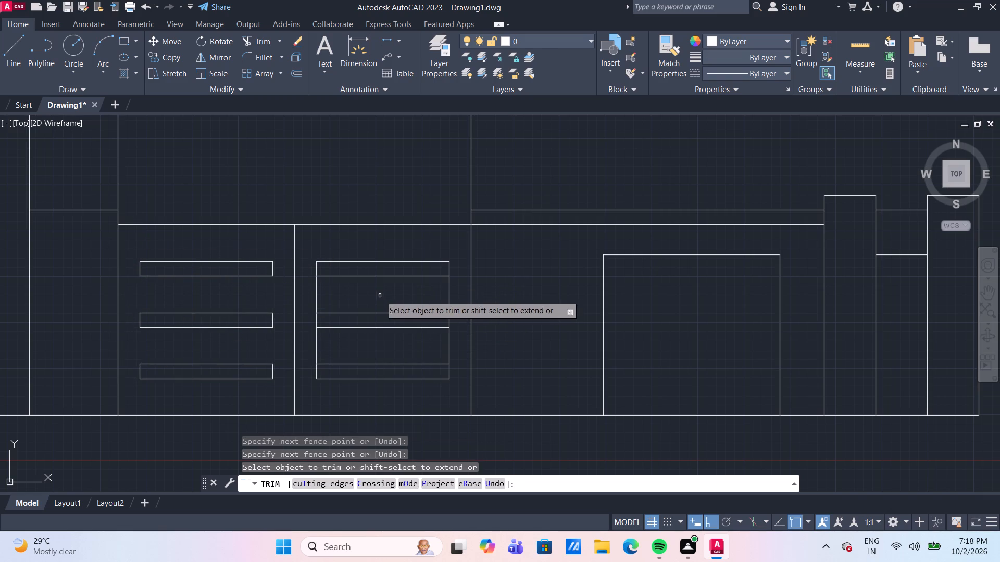
click(456, 296)
click(304, 293)
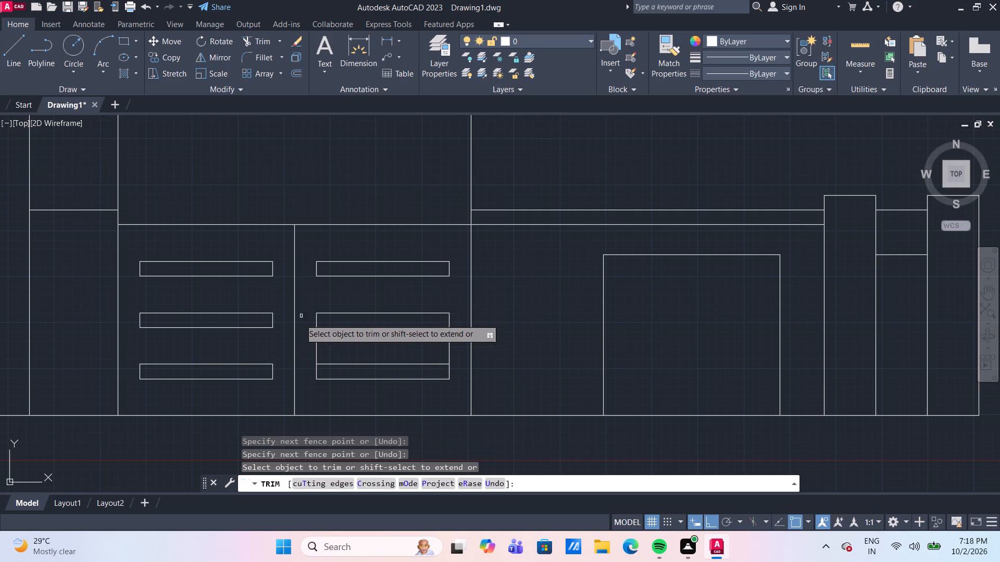
click(305, 347)
click(455, 346)
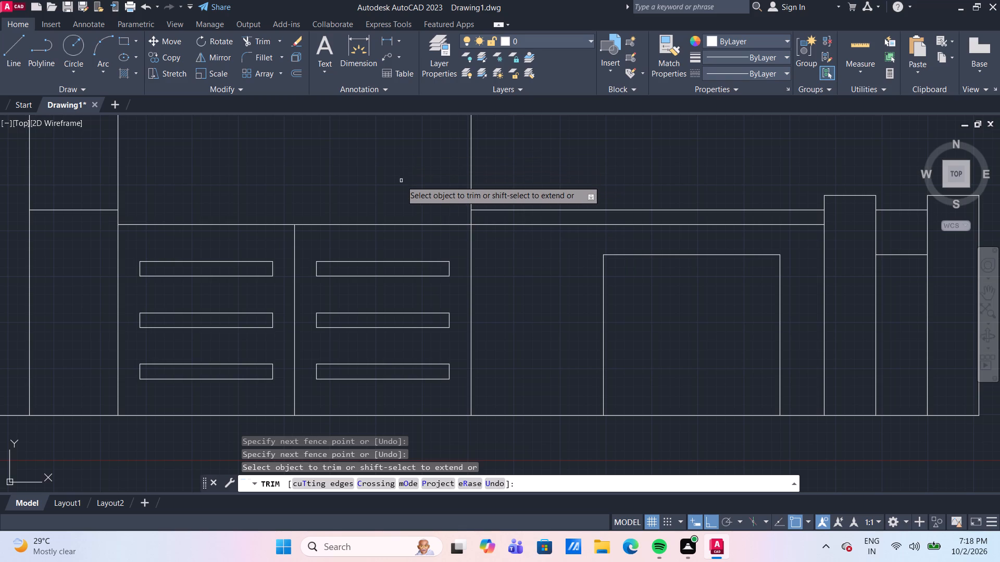
key(Escape)
Draw a line from the left half's top slat end midpoint 2" outward, down to the bottom slat's mid-height and back to that slat.
middle_drag(314, 265, 326, 228)
scroll(302, 251, up, 1)
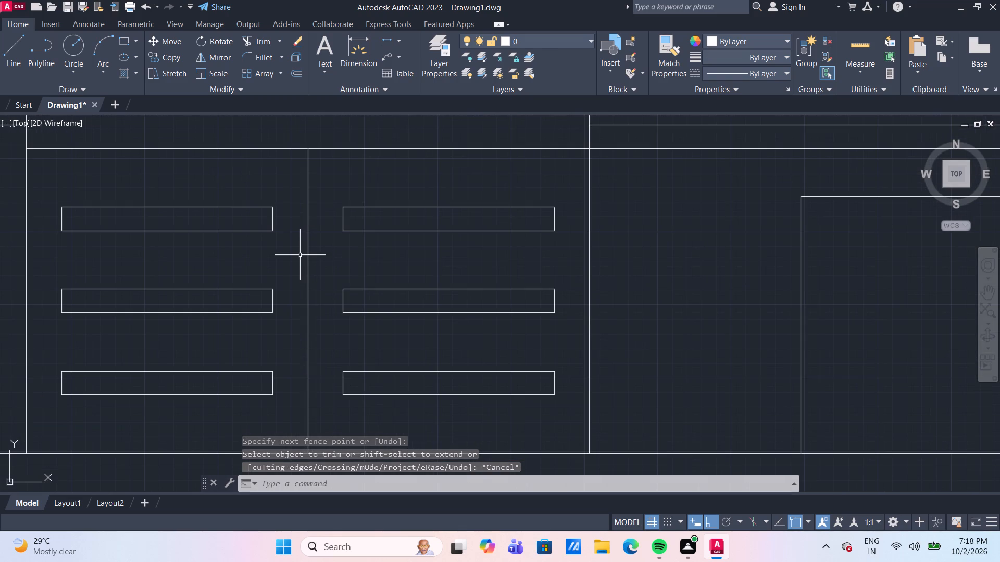
middle_drag(305, 226, 320, 197)
scroll(299, 227, up, 1)
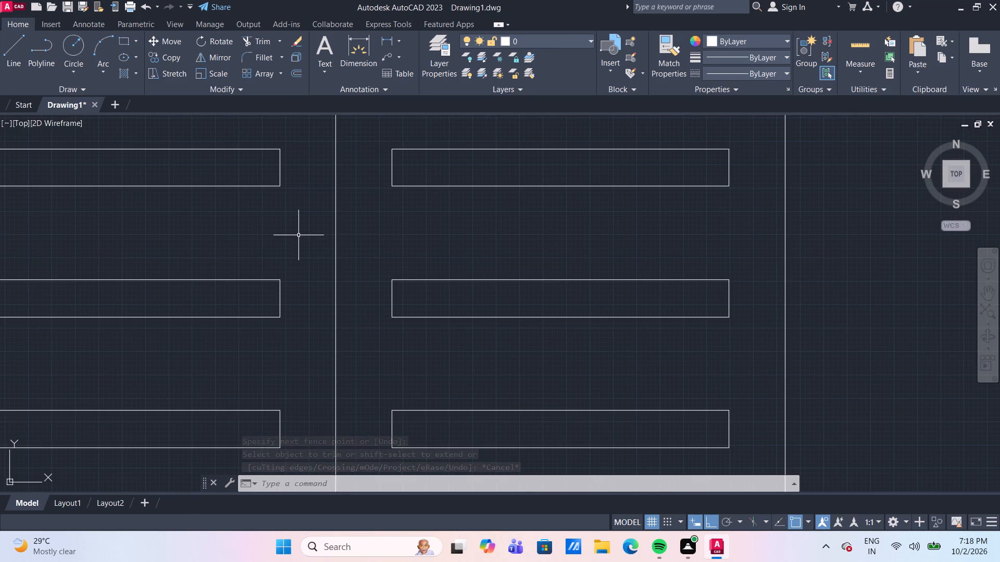
scroll(298, 235, down, 1)
key(l)
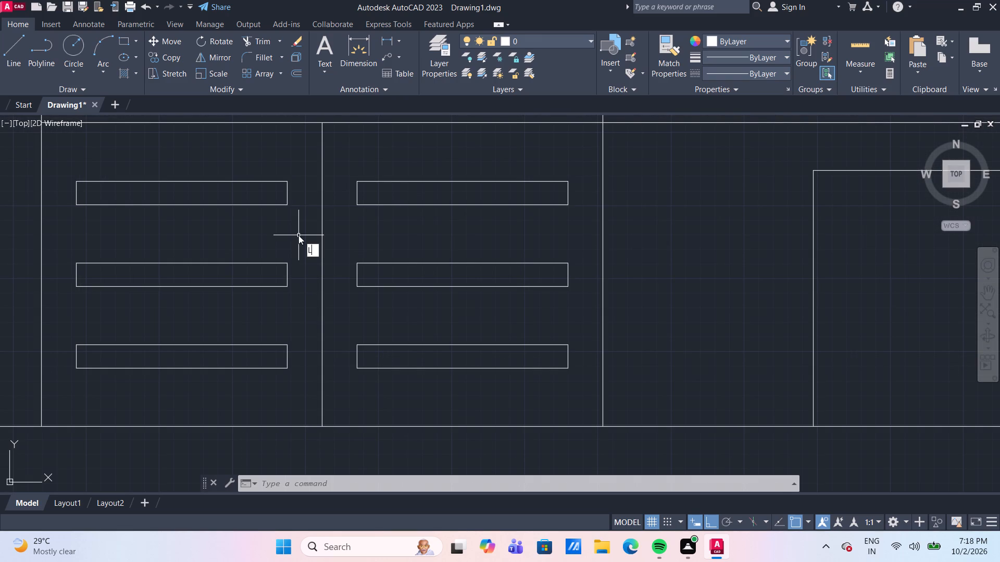
key(Return)
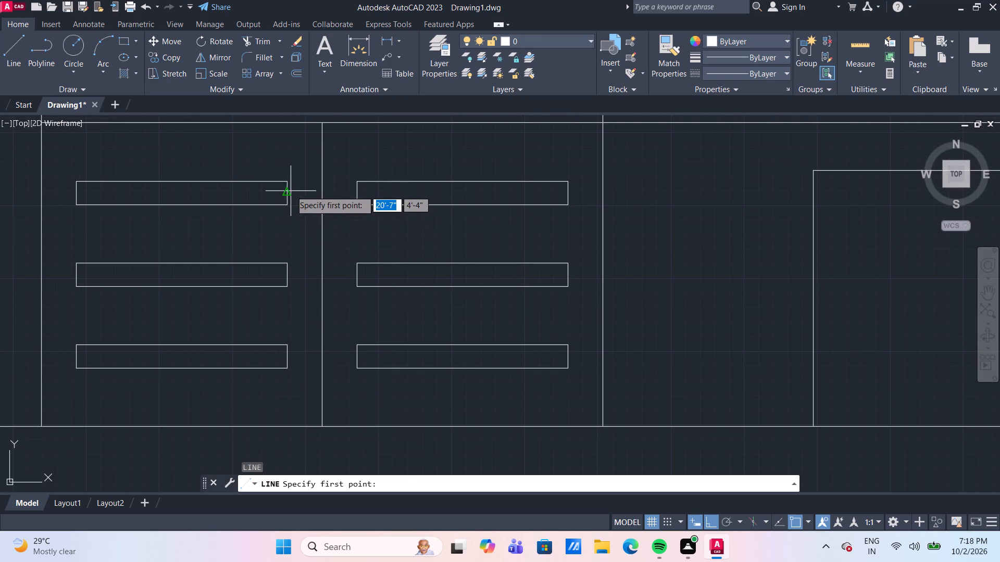
click(289, 190)
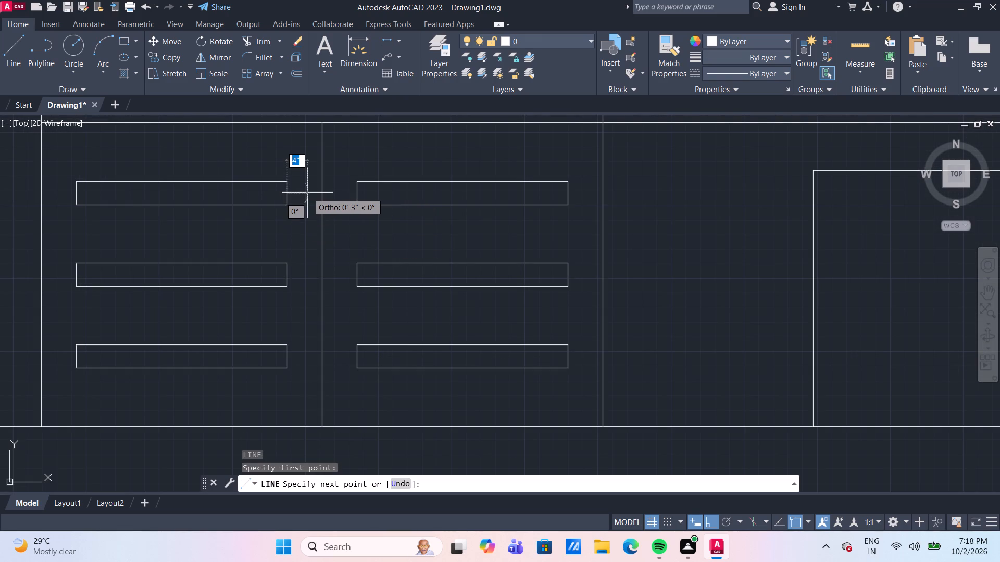
key(2)
key(shift+quotedbl)
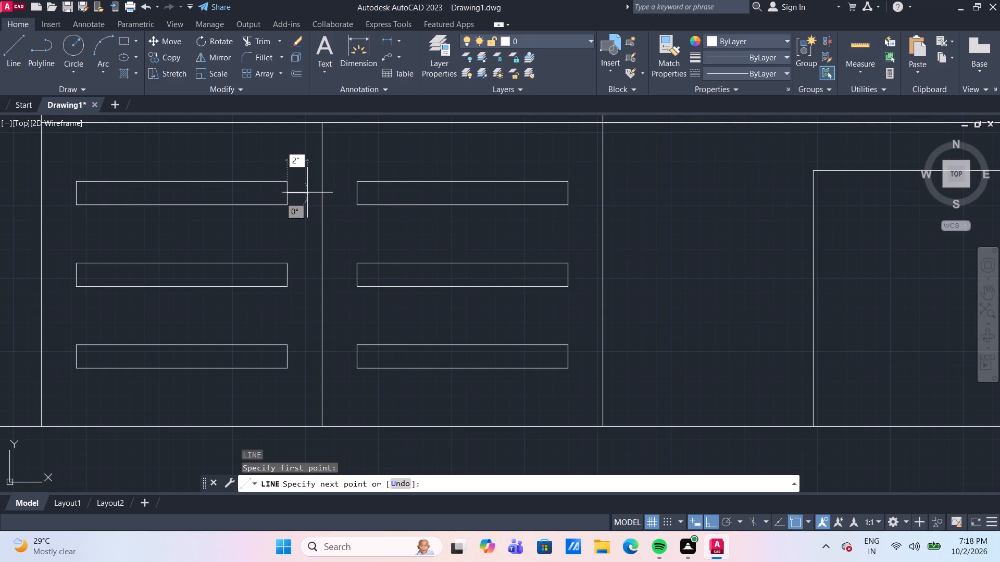
key(Return)
scroll(298, 342, up, 2)
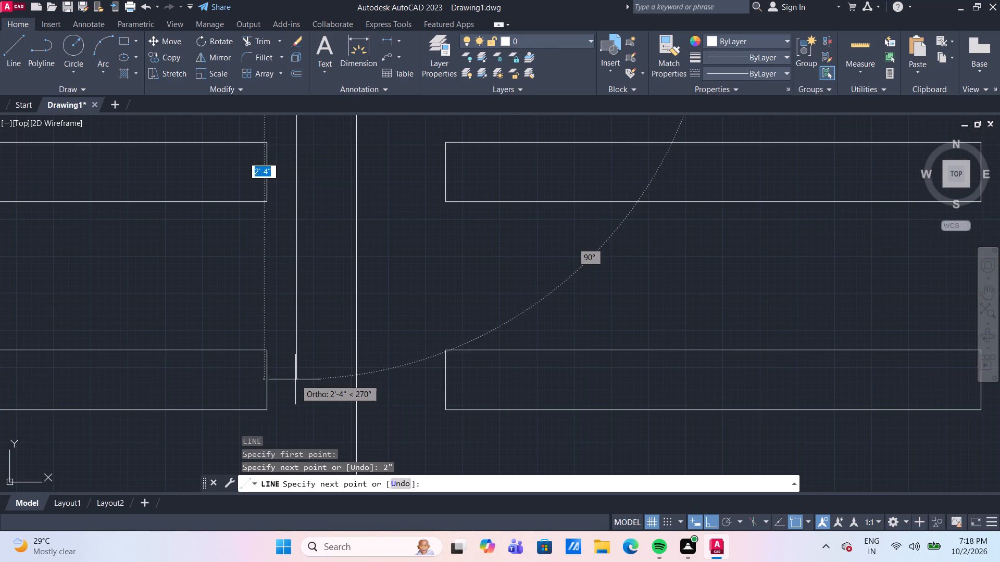
scroll(295, 379, down, 1)
click(295, 379)
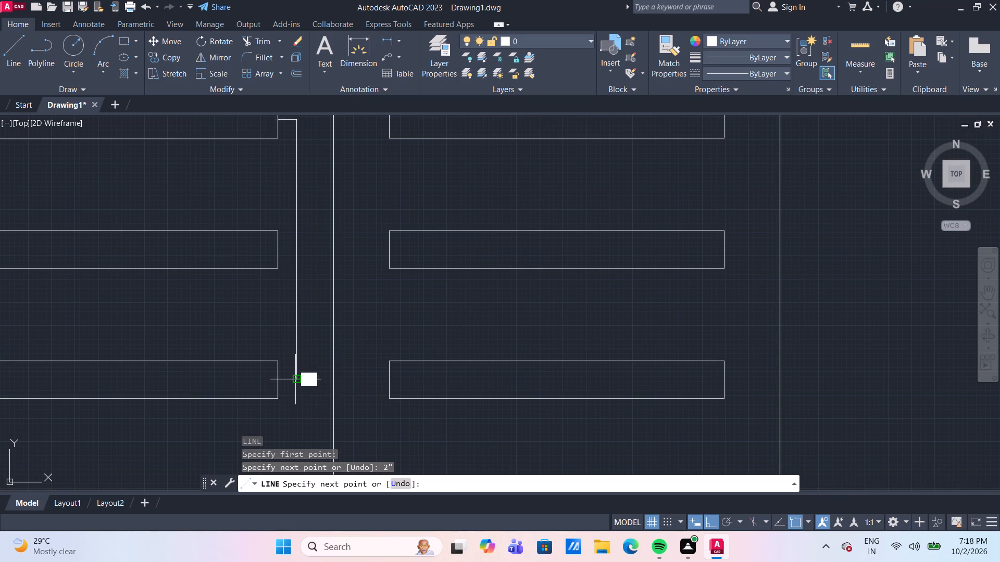
click(279, 379)
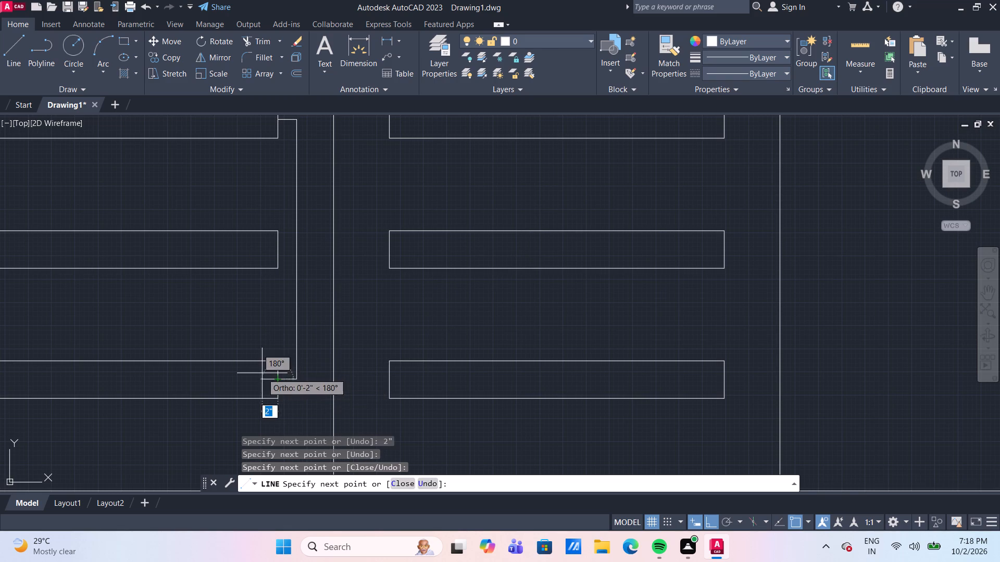
key(Escape)
Offset the new vertical line 2" toward the wide bay's centre line.
middle_drag(323, 310, 294, 338)
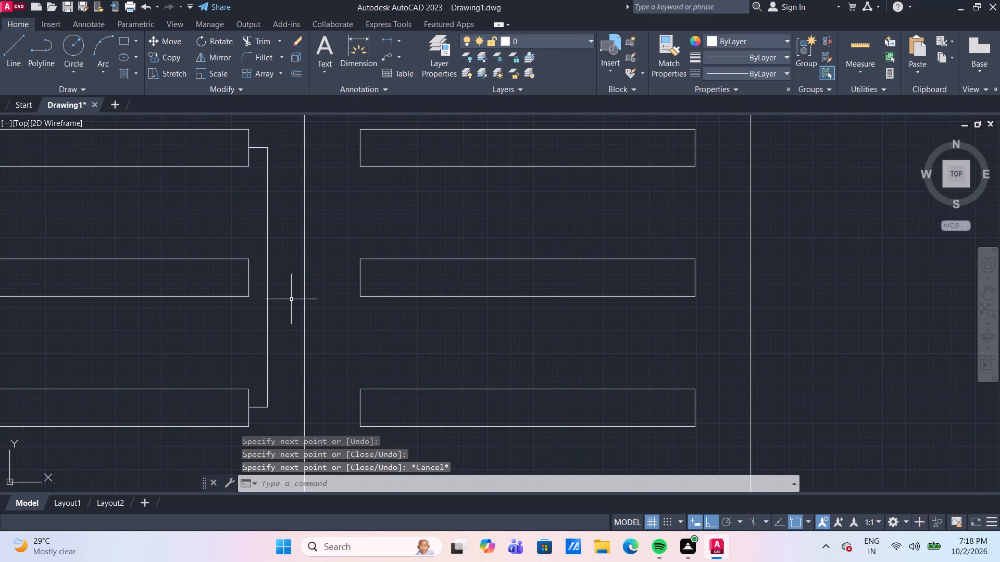
key(o)
key(Return)
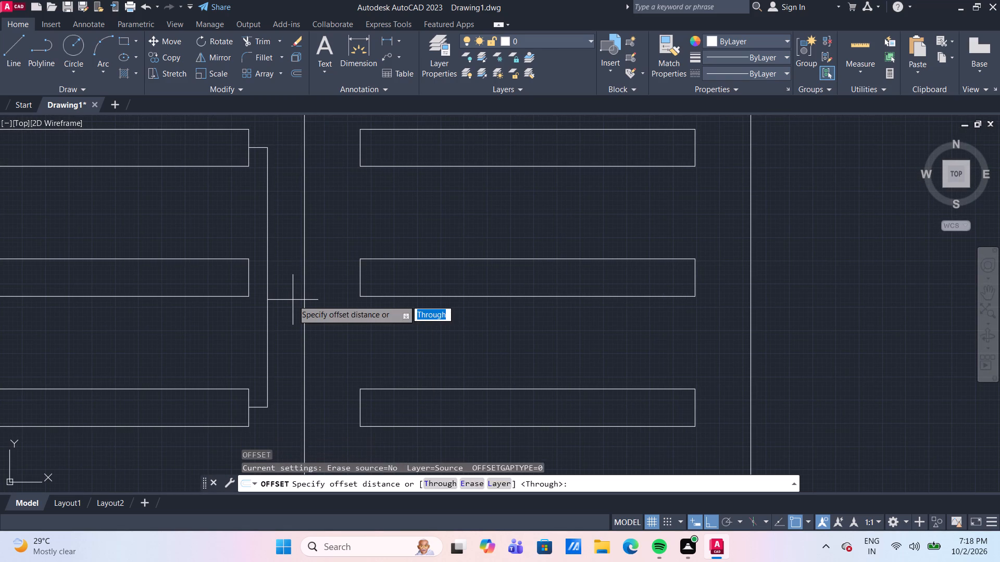
key(Return)
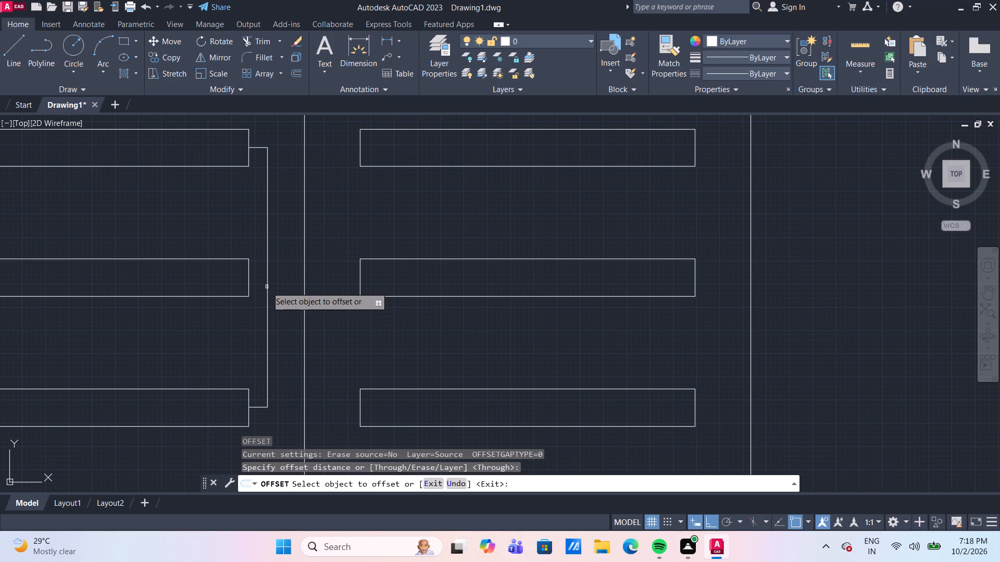
click(267, 287)
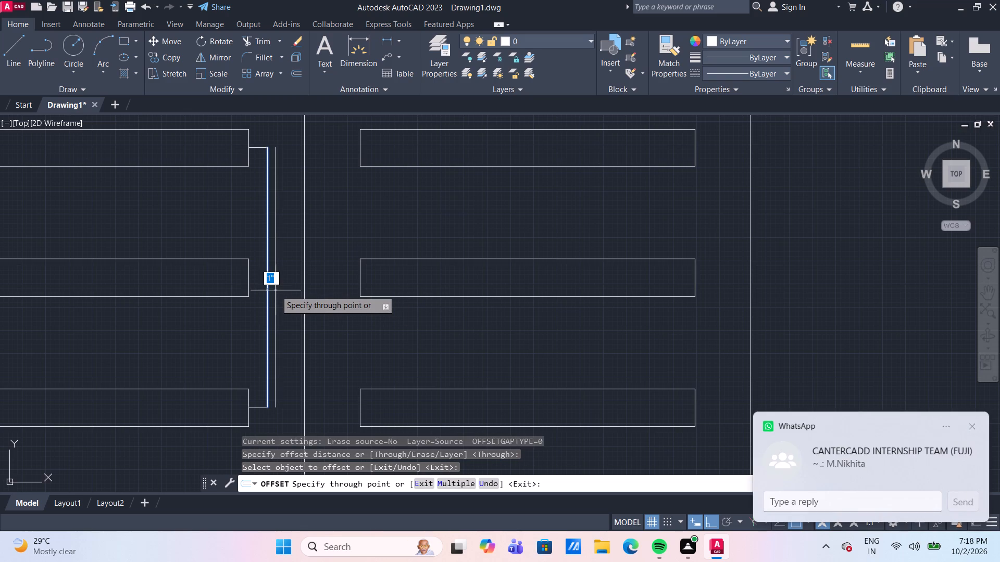
text(2")
key(Return)
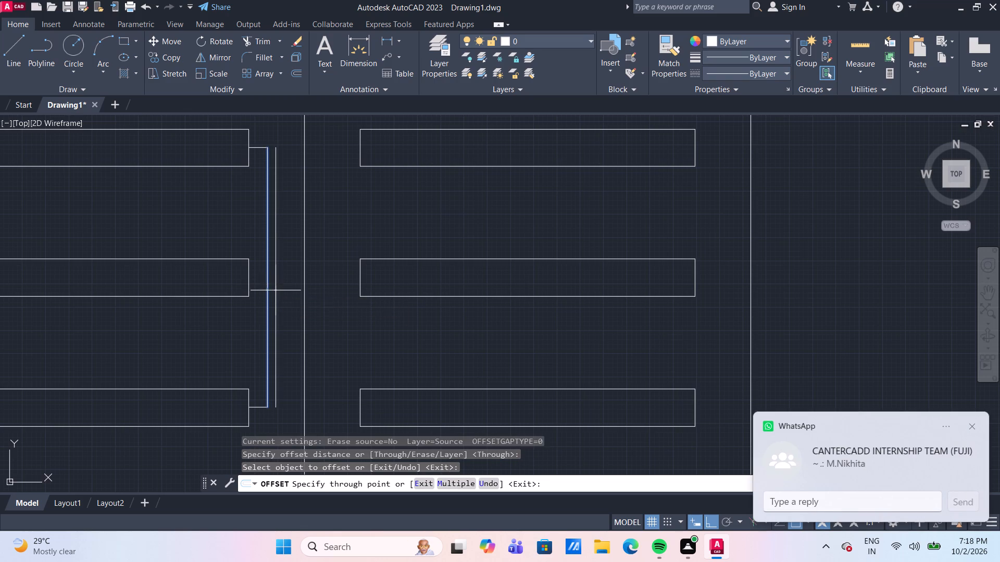
scroll(276, 290, down, 1)
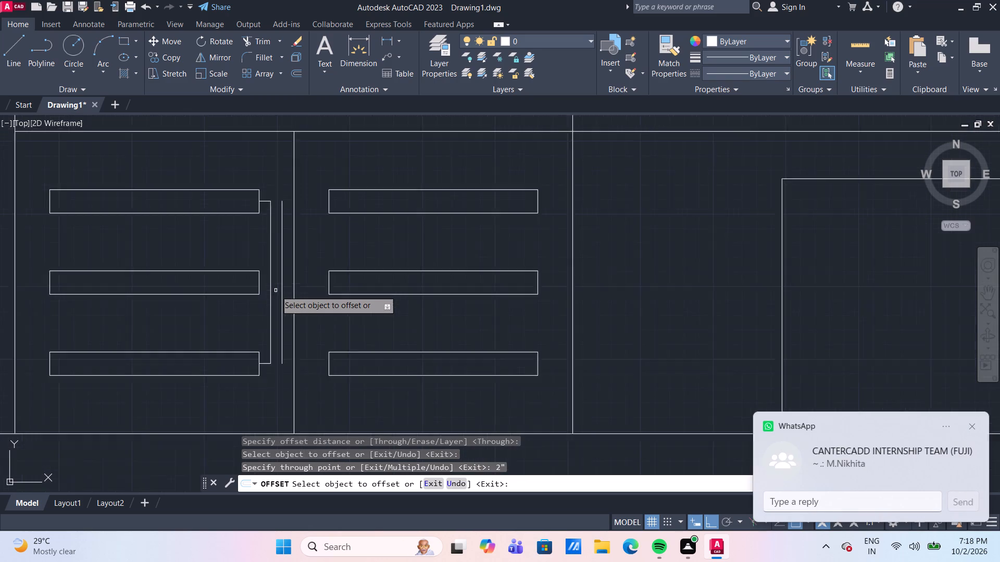
scroll(276, 290, down, 1)
scroll(285, 293, up, 2)
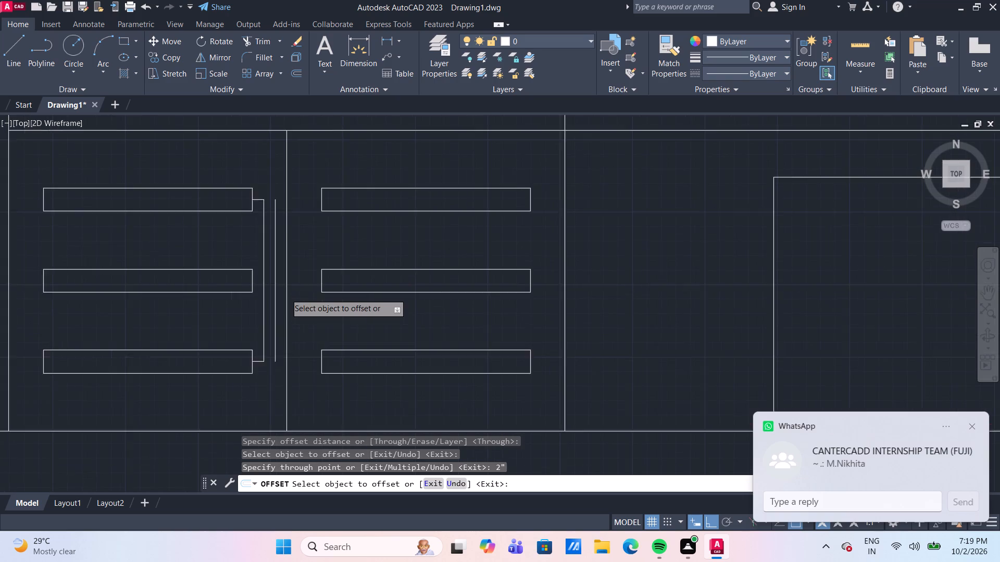
key(Escape)
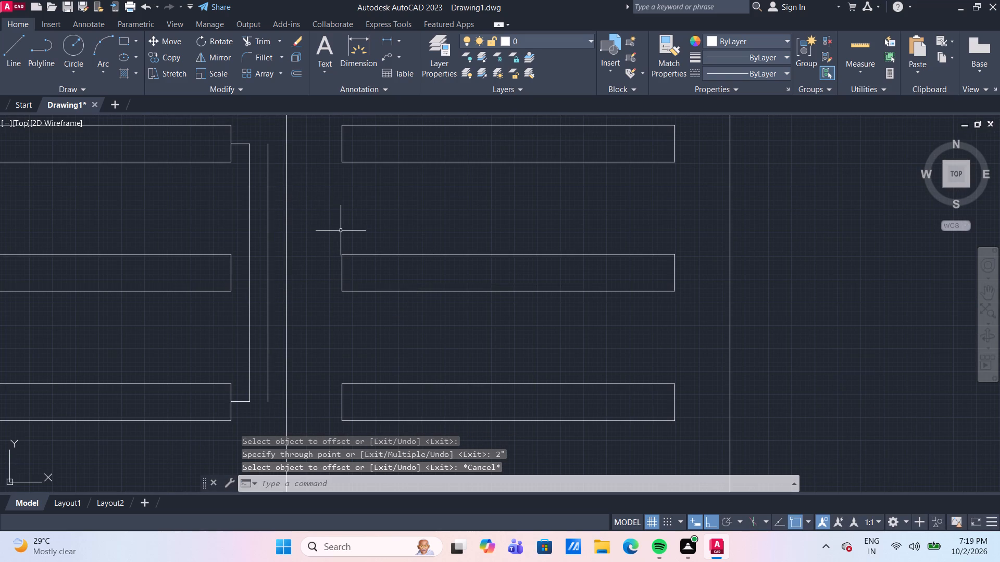
Draw a continuous line across the tops of the two verticals, diagonally down, and across their bottoms to close both ends.
key(l)
key(Return)
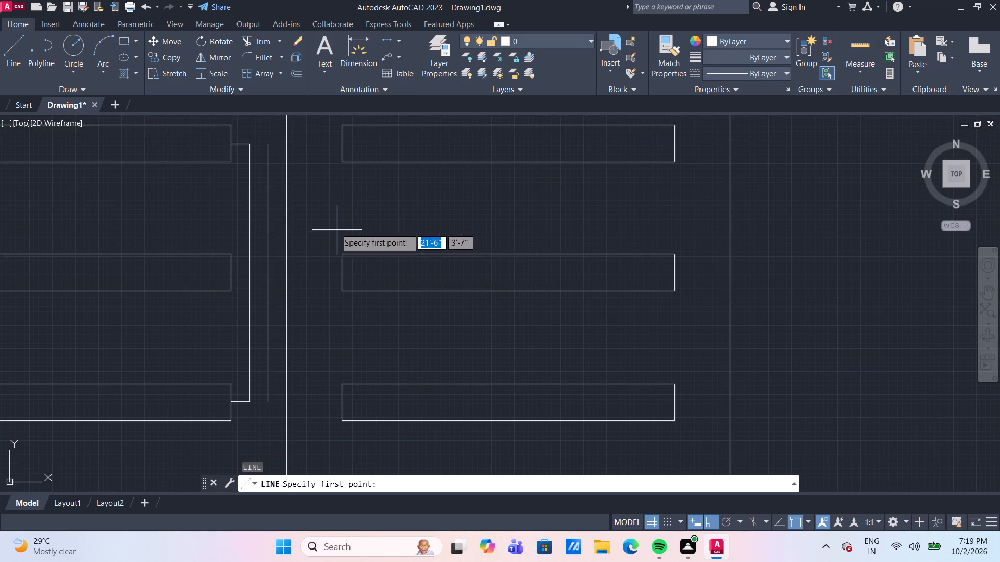
click(249, 144)
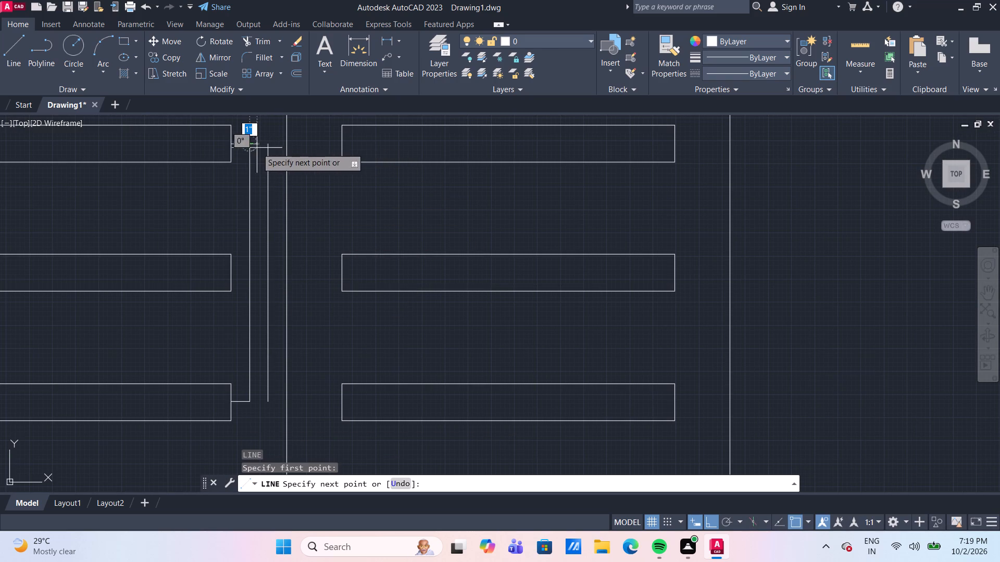
click(271, 144)
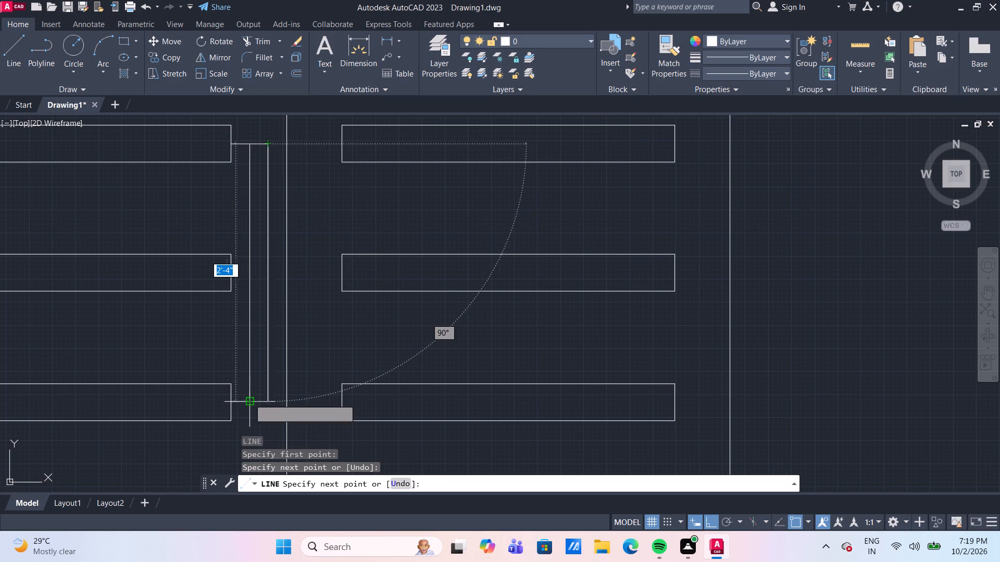
click(249, 399)
click(268, 399)
key(Escape)
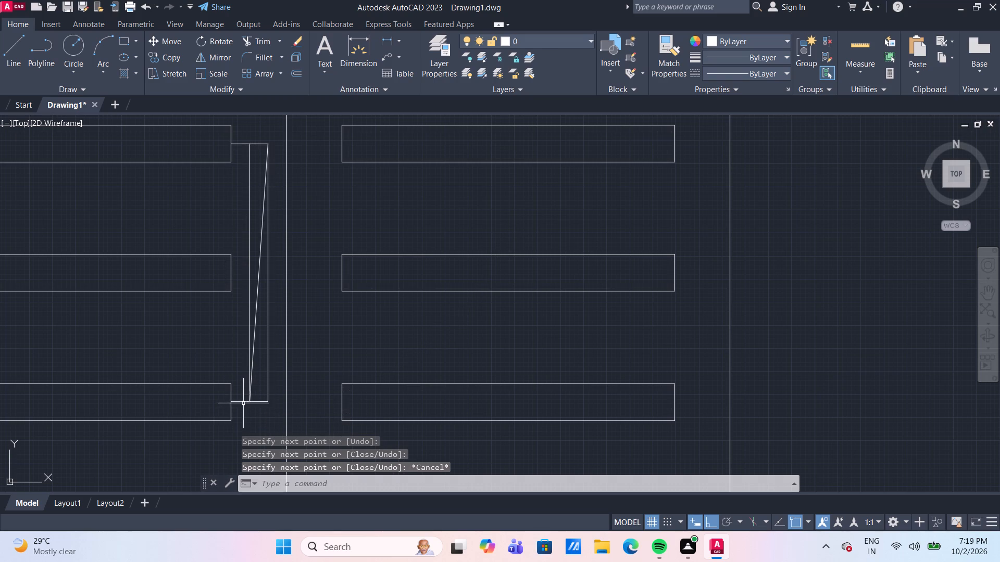
Delete the diagonal line and the two short 2" connectors to the slats, leaving a narrow vertical rectangle.
click(242, 403)
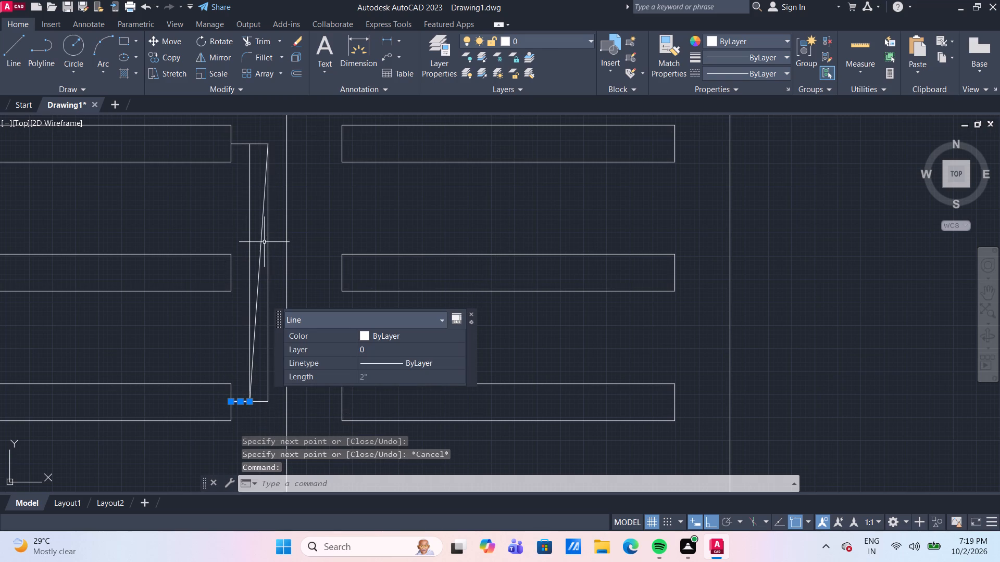
click(262, 241)
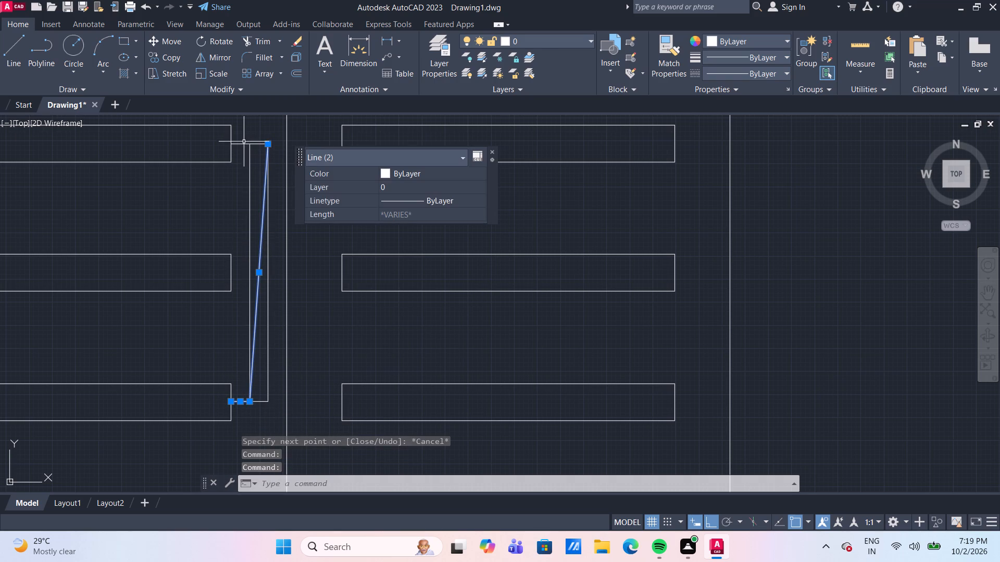
click(242, 144)
key(Delete)
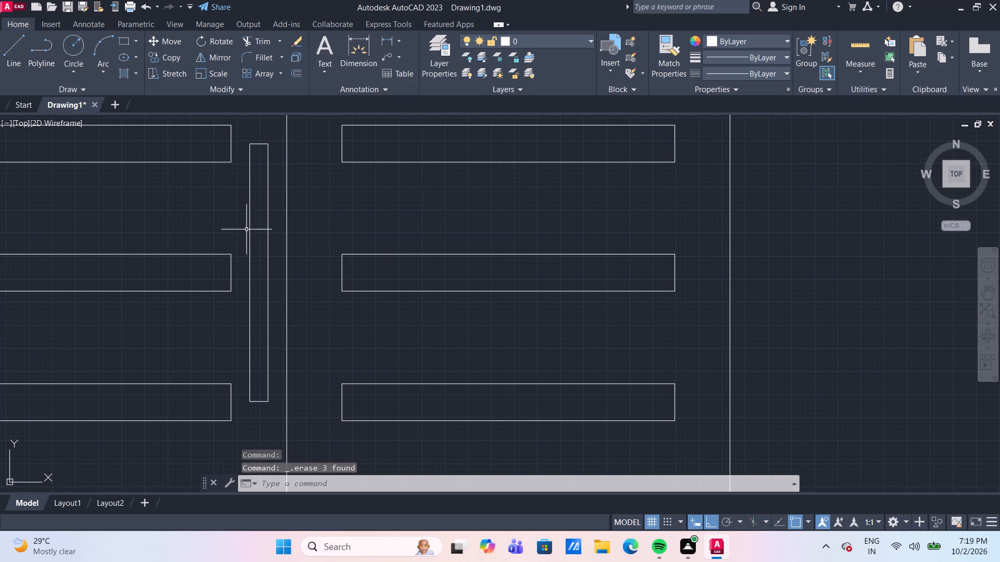
Copy the narrow handle's two verticals and bottom edge 6" horizontally across the wide bay's centre line.
scroll(258, 243, down, 4)
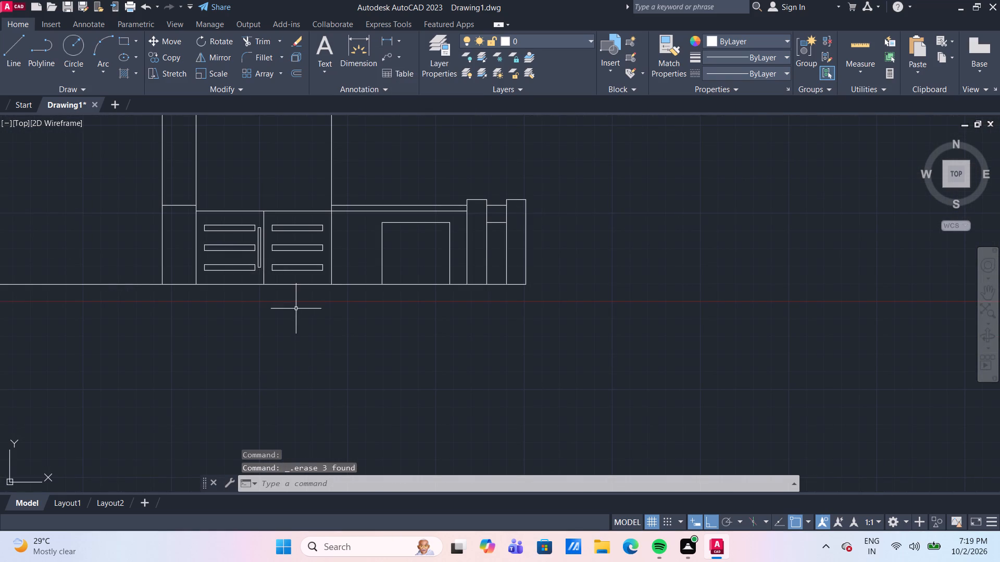
scroll(287, 310, down, 2)
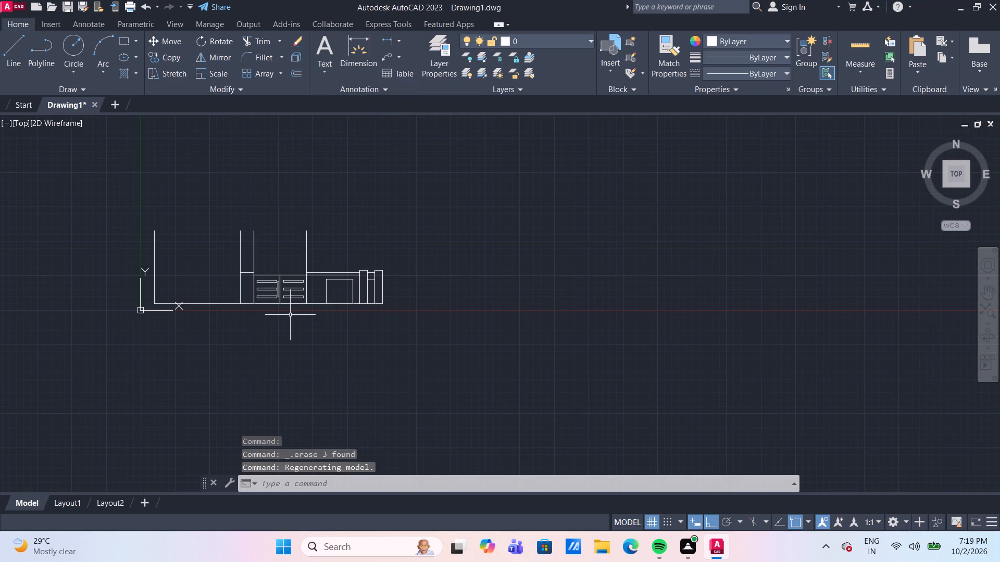
scroll(285, 295, up, 5)
middle_drag(258, 270, 380, 340)
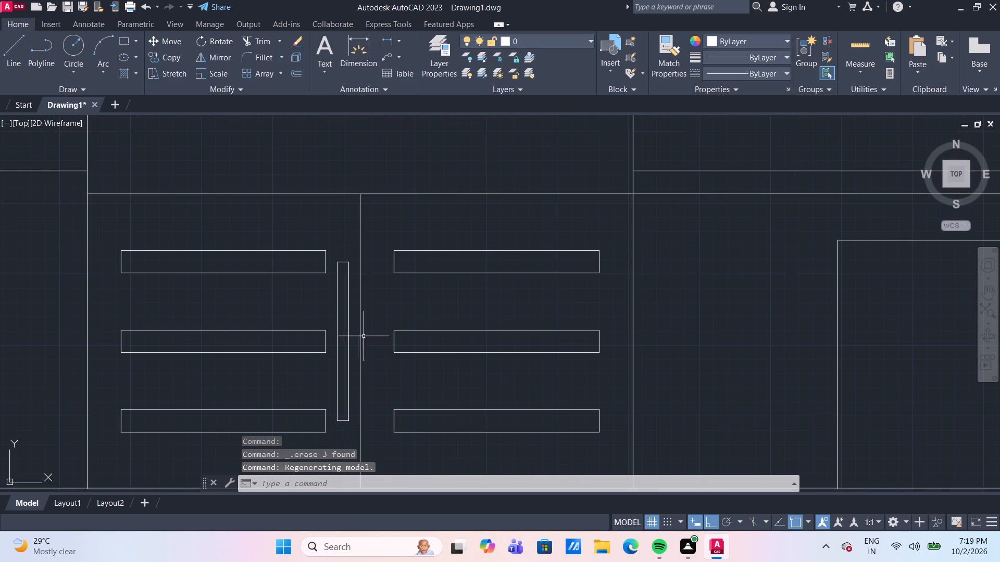
click(352, 429)
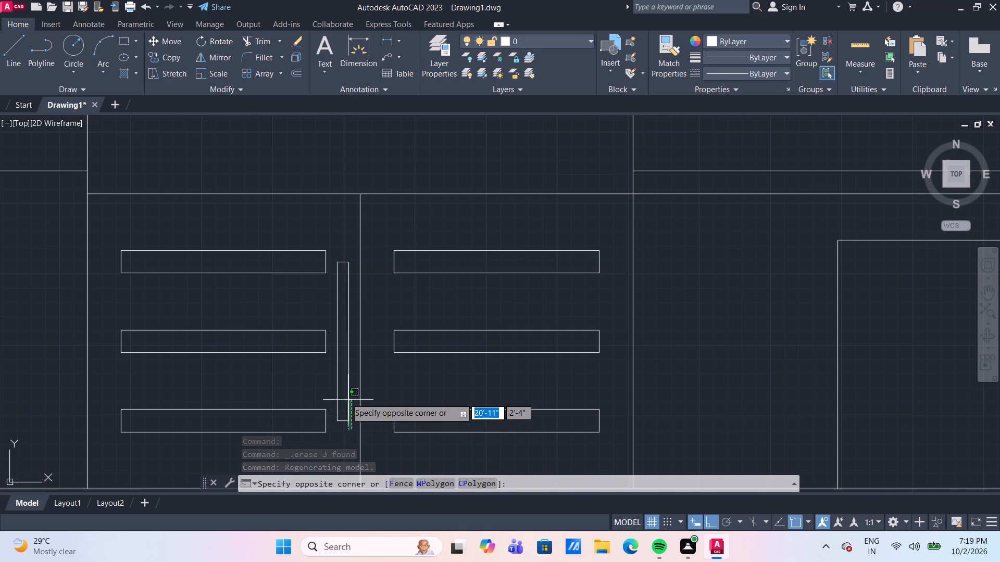
click(332, 387)
key(m)
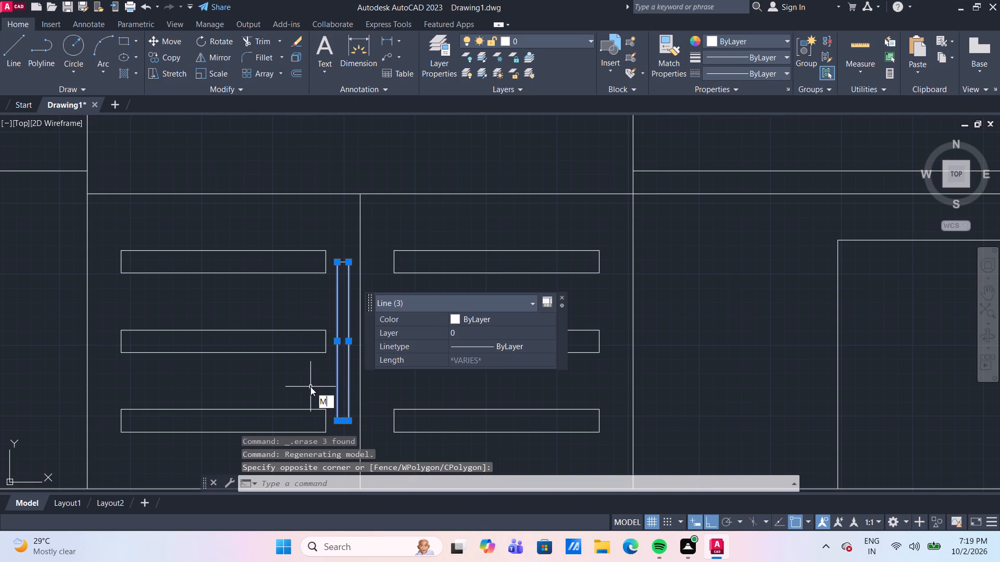
key(BackSpace)
text(CO)
key(Return)
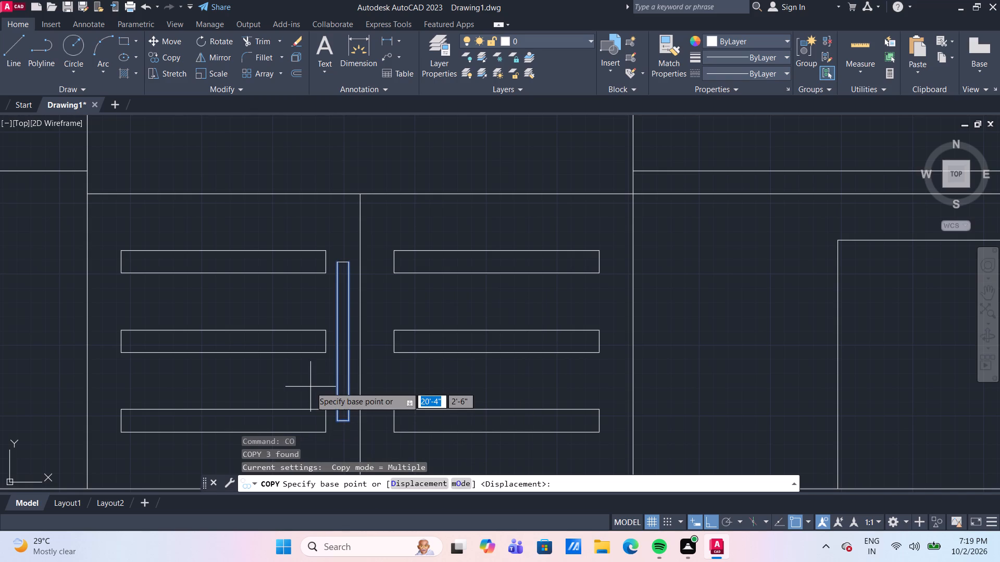
click(350, 424)
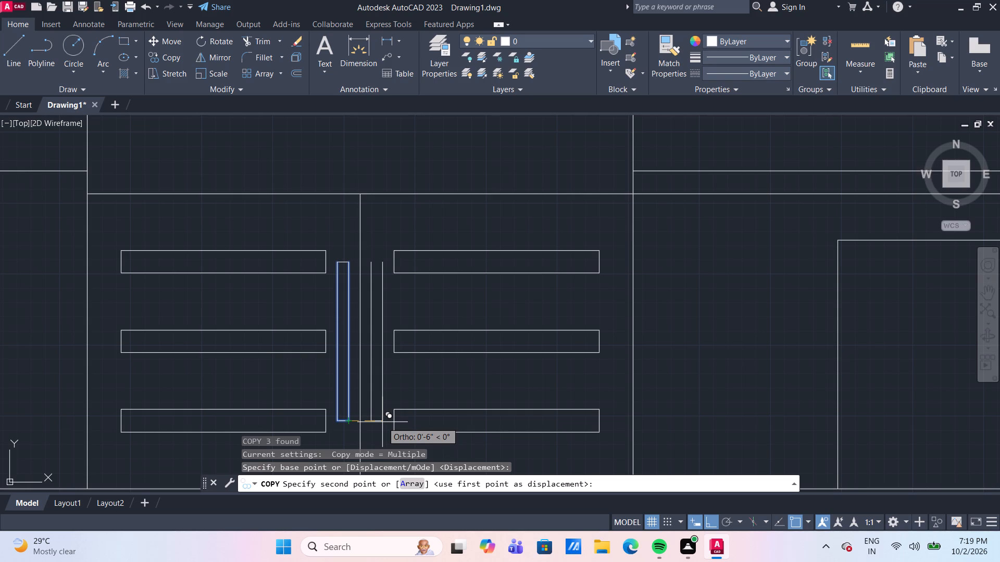
click(382, 422)
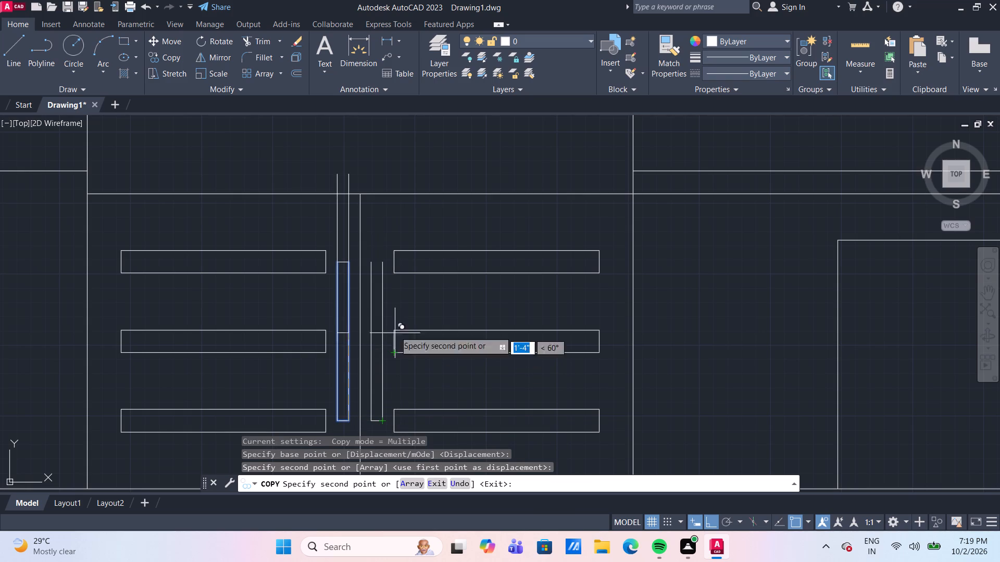
key(Escape)
Draw a short line across the tops of the copied handle's two verticals to close it.
scroll(381, 263, up, 2)
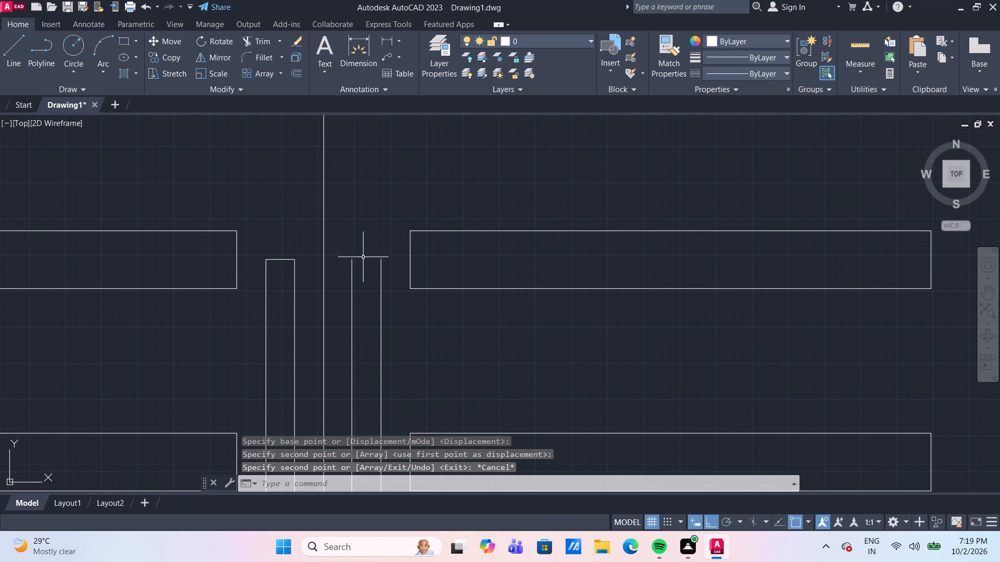
key(l)
key(Return)
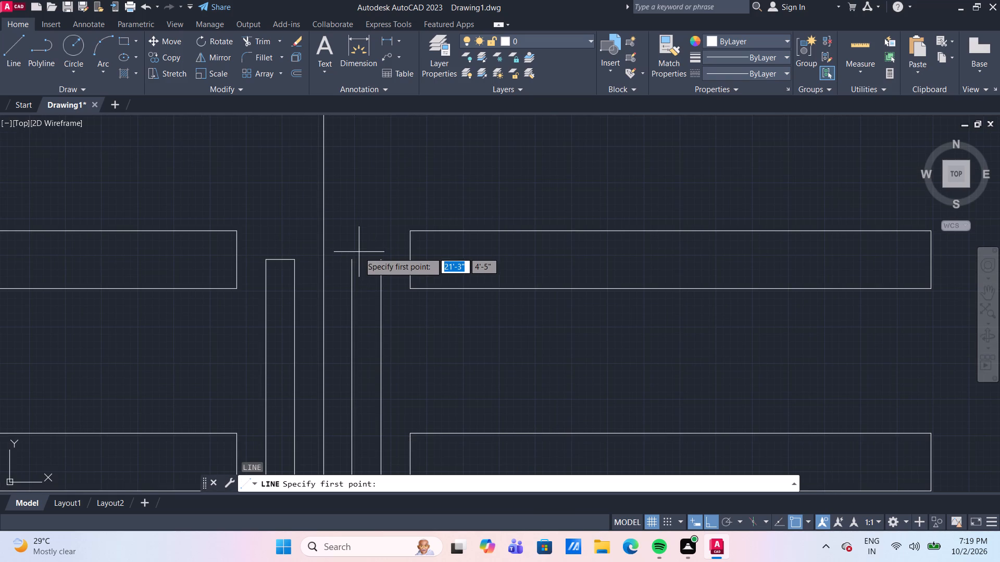
click(353, 262)
click(380, 262)
key(Escape)
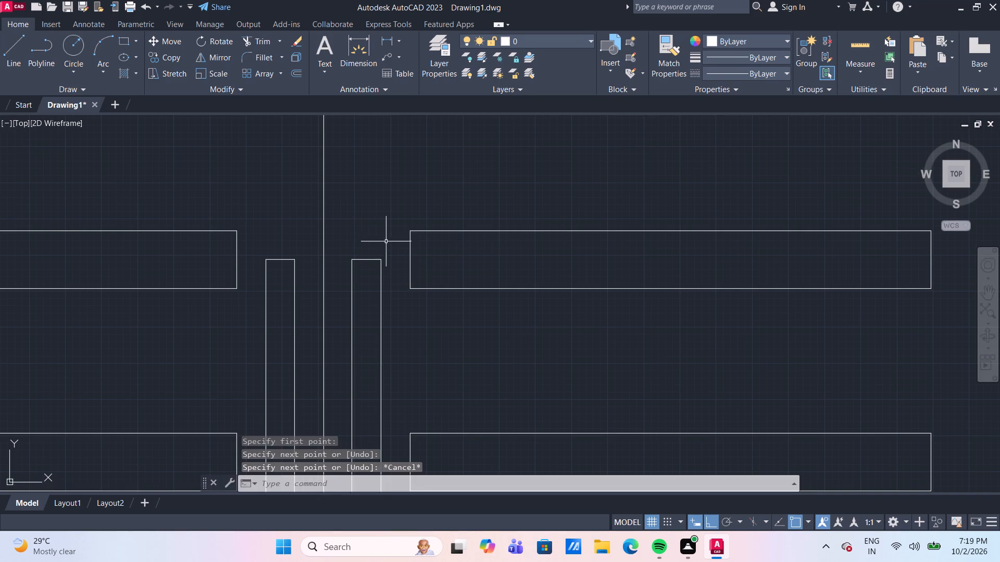
Draw a box from near the middle of the narrow bay's base: 1' up, 2' outward past the bay, and down to the base line.
scroll(386, 241, down, 5)
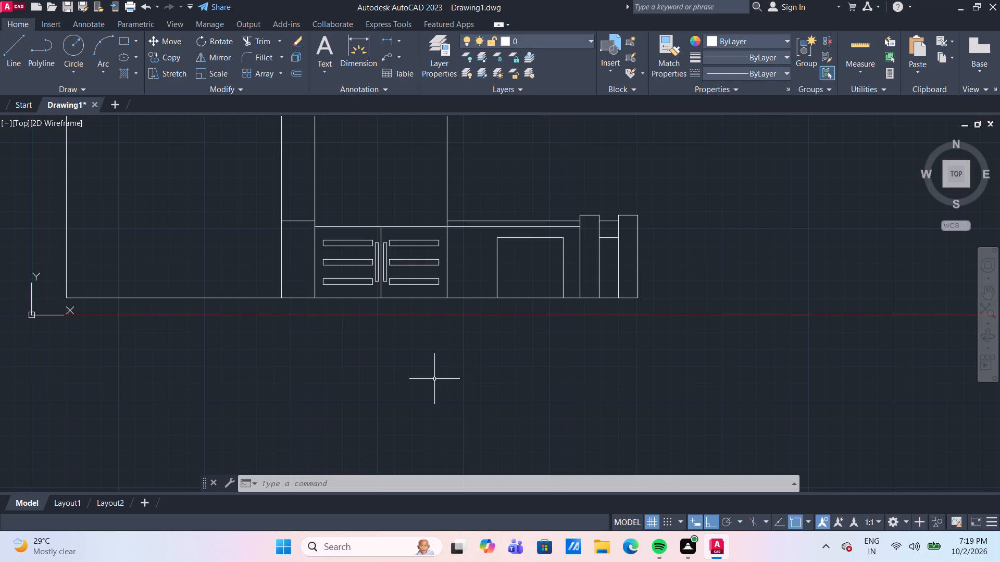
middle_drag(209, 260, 226, 271)
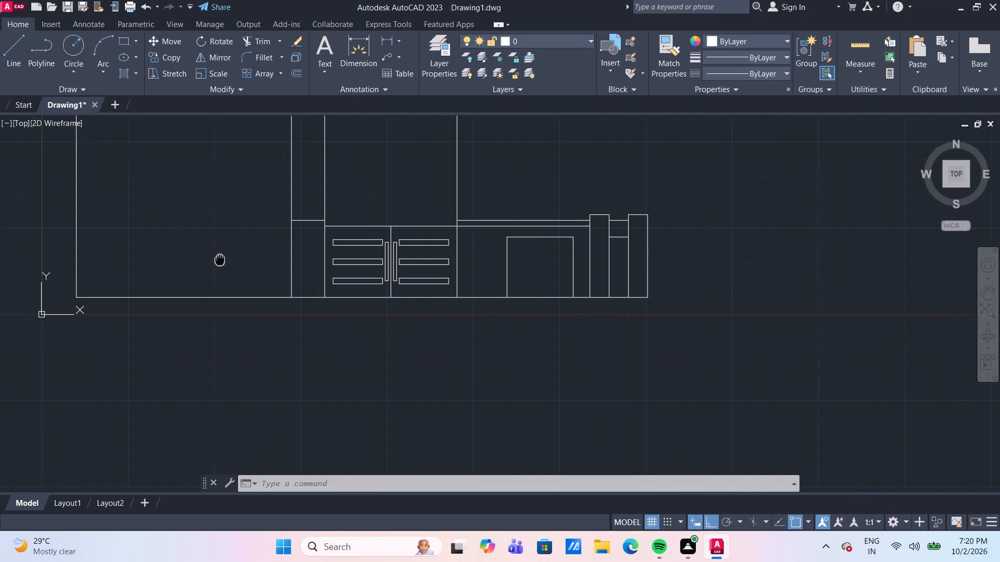
middle_drag(226, 271, 229, 278)
scroll(267, 309, up, 1)
middle_drag(267, 309, 248, 283)
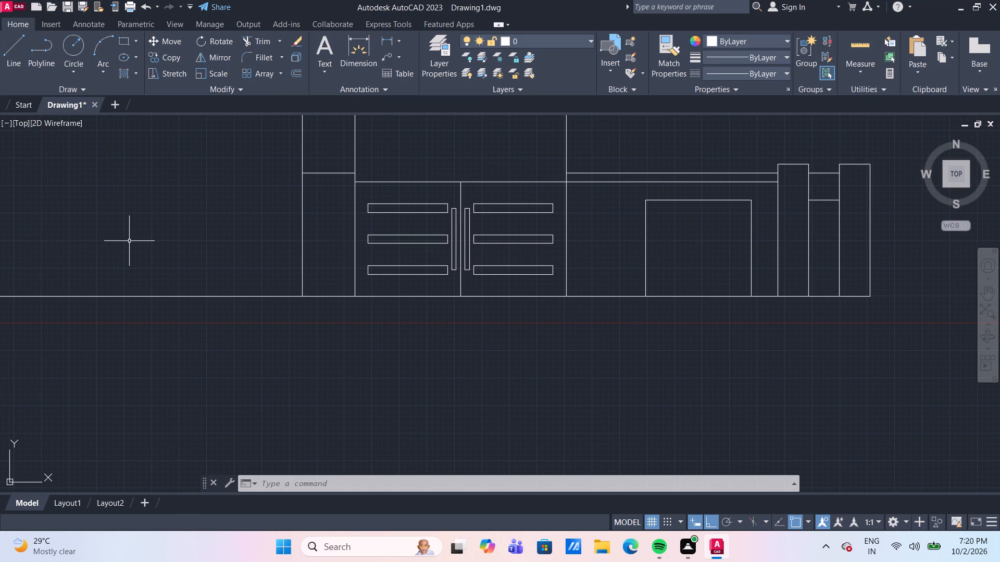
key(l)
key(Return)
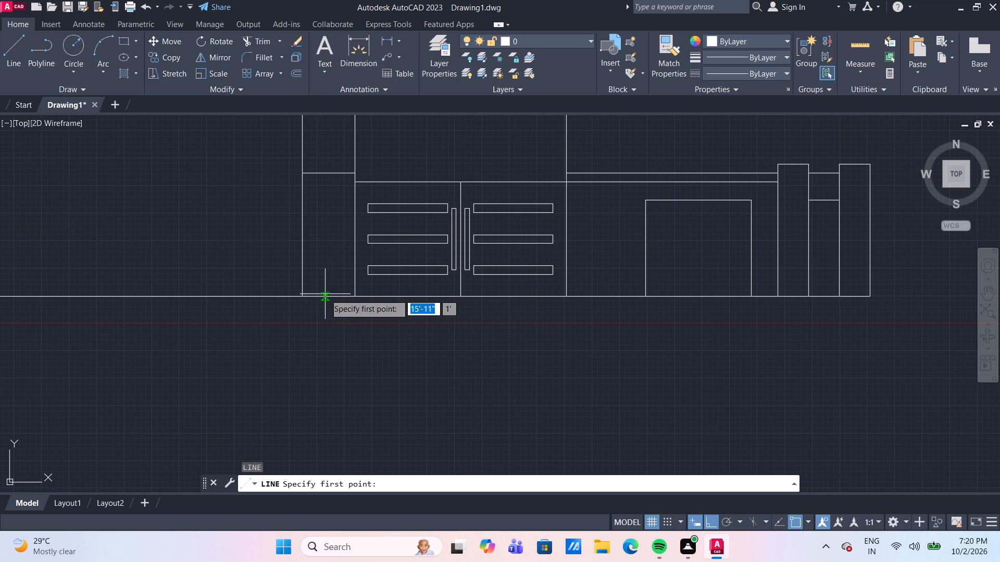
click(325, 294)
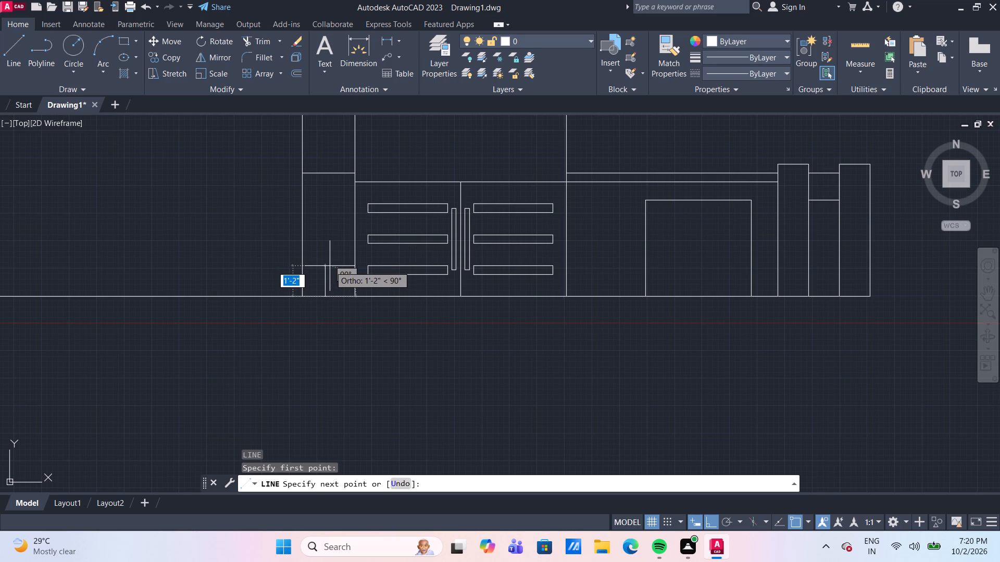
text(1')
key(Return)
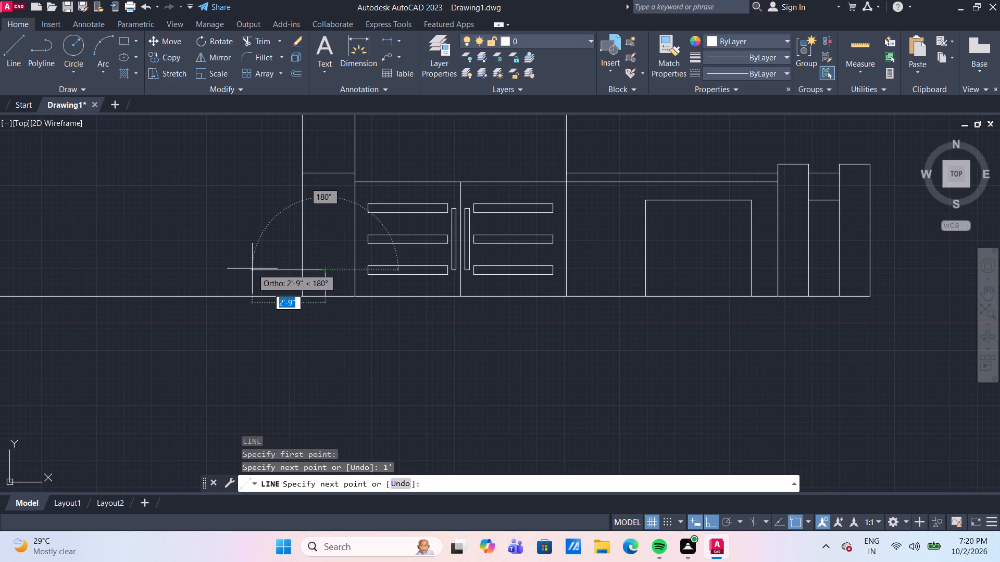
text(2')
key(Return)
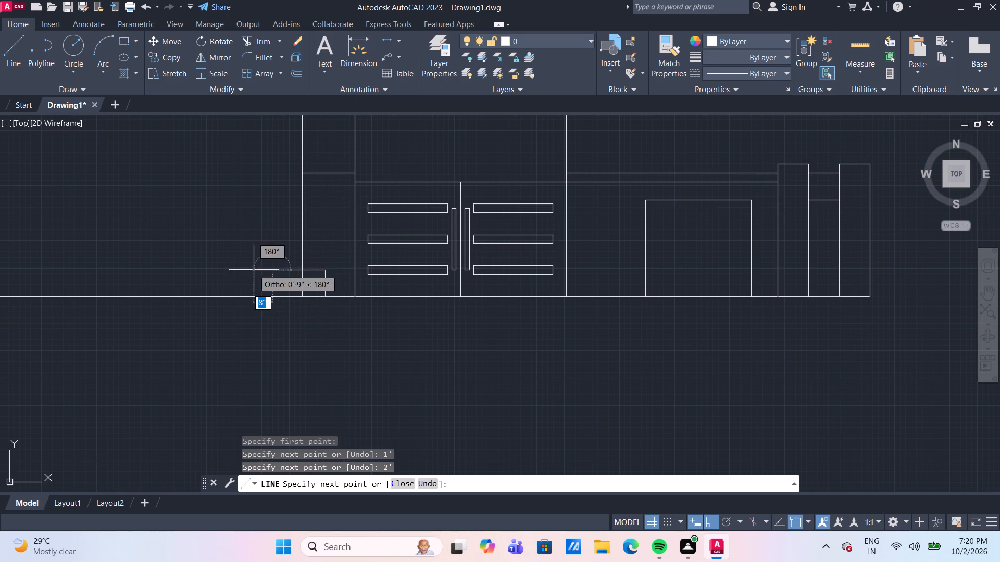
click(272, 300)
key(Escape)
Trim away the part of the narrow bay's outer vertical that lies inside the new box.
text(TR)
key(Return)
click(302, 286)
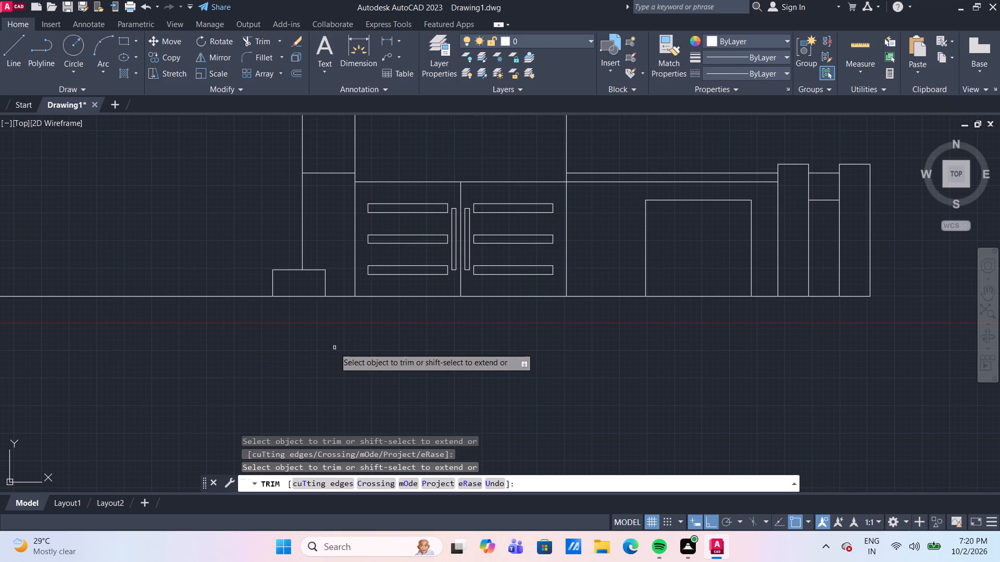
key(Escape)
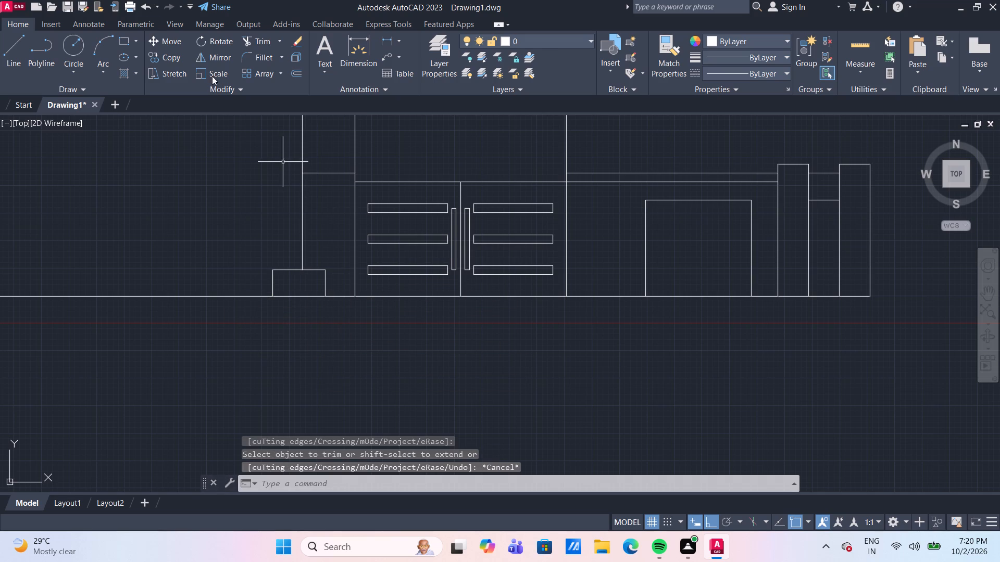
Draw an upright rectangle about 7" wide and 1' tall inside the narrow bay, above the box.
click(128, 37)
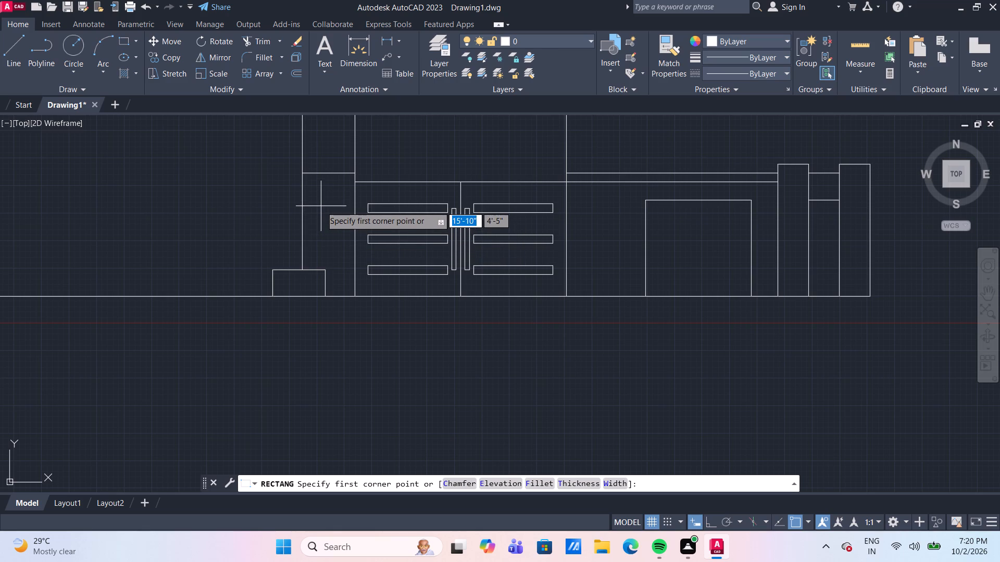
click(321, 206)
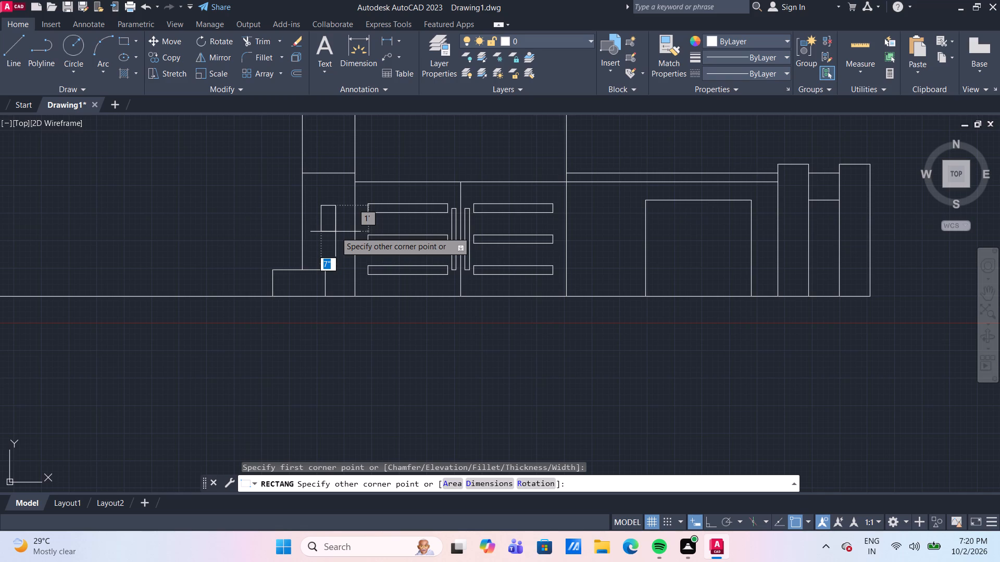
click(334, 231)
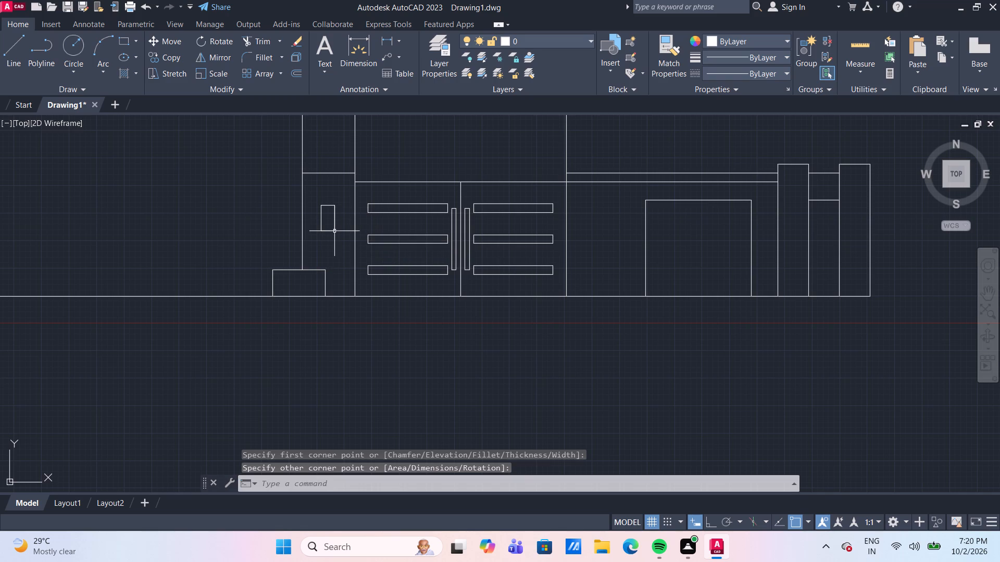
Copy the small upright rectangle about 10'-1" horizontally, to between the wide bay and the opening.
click(339, 234)
click(333, 221)
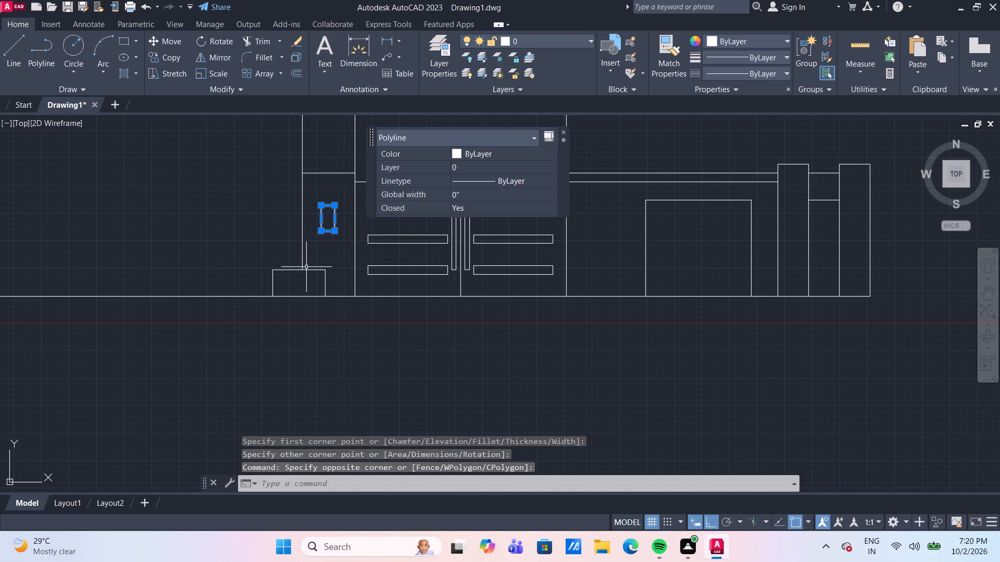
text(CO)
key(Return)
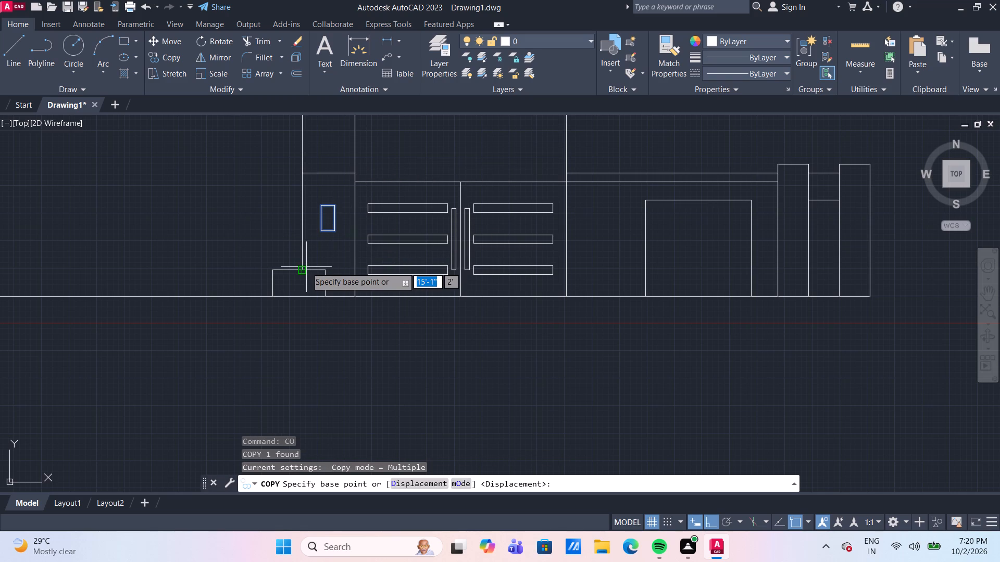
click(333, 229)
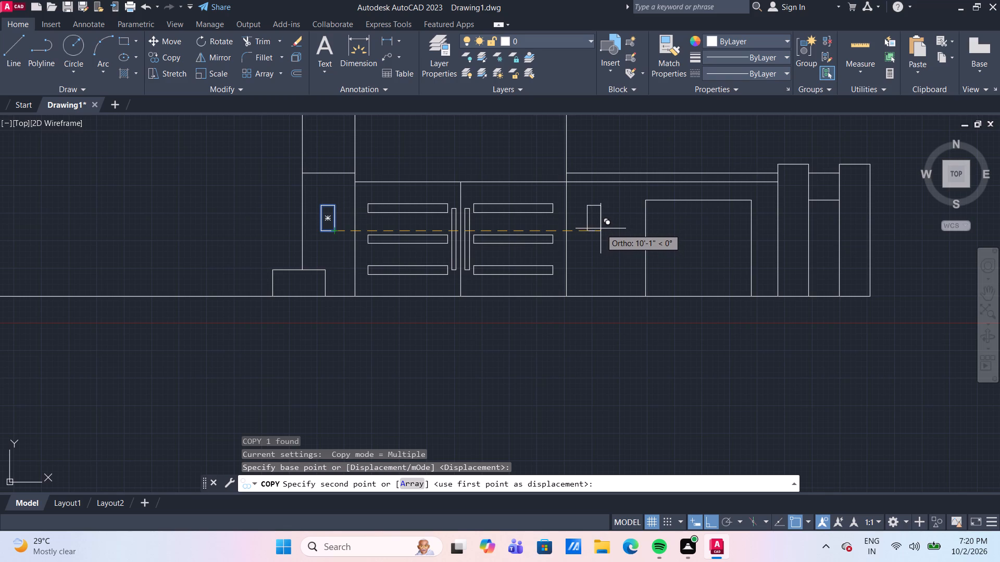
click(601, 228)
key(Escape)
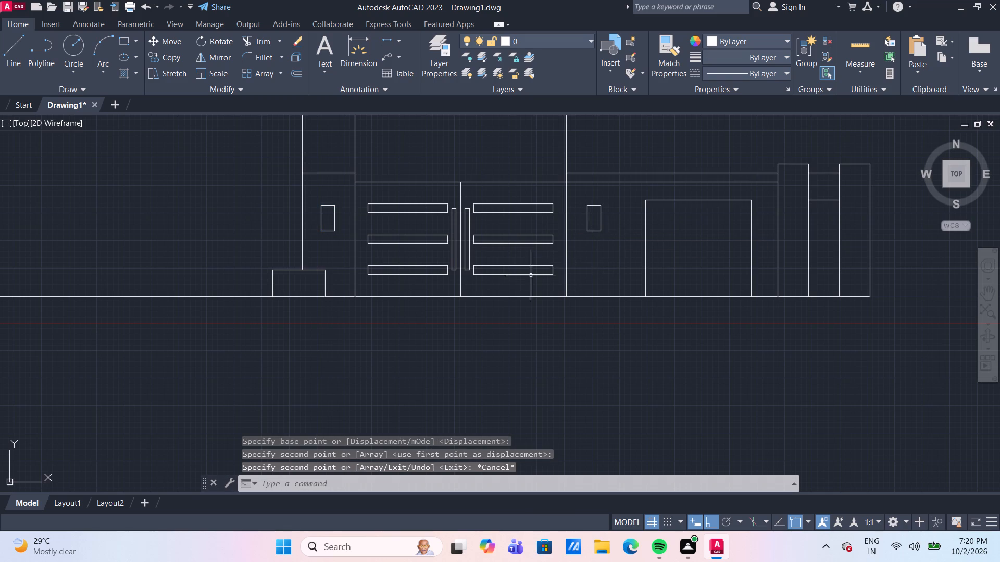
Draw a vertical line about 24'-7" tall upward from the midpoint of the upper line between the two end pillars.
scroll(530, 275, down, 1)
scroll(299, 247, down, 1)
middle_drag(294, 216, 295, 256)
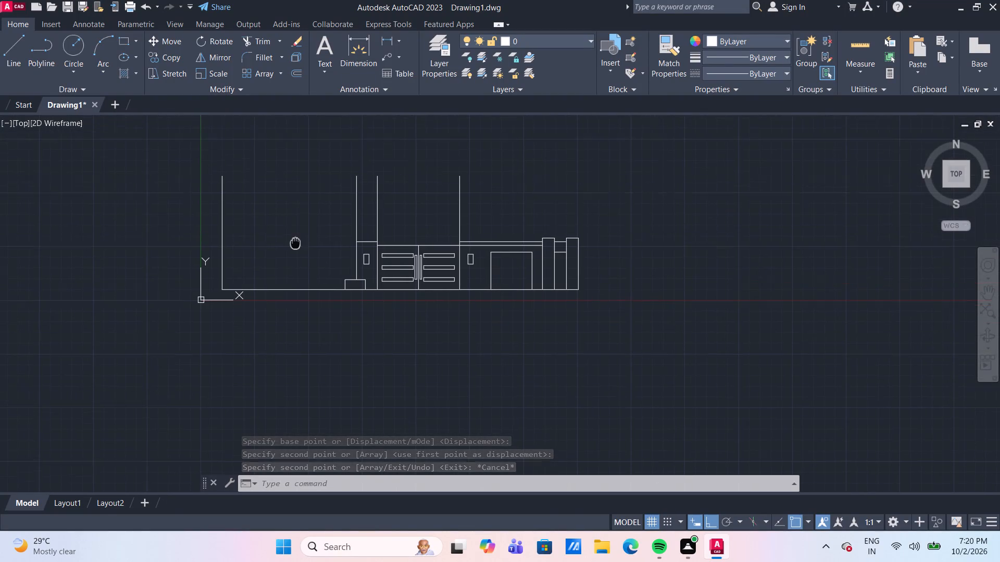
middle_drag(295, 256, 293, 260)
middle_drag(551, 229, 531, 252)
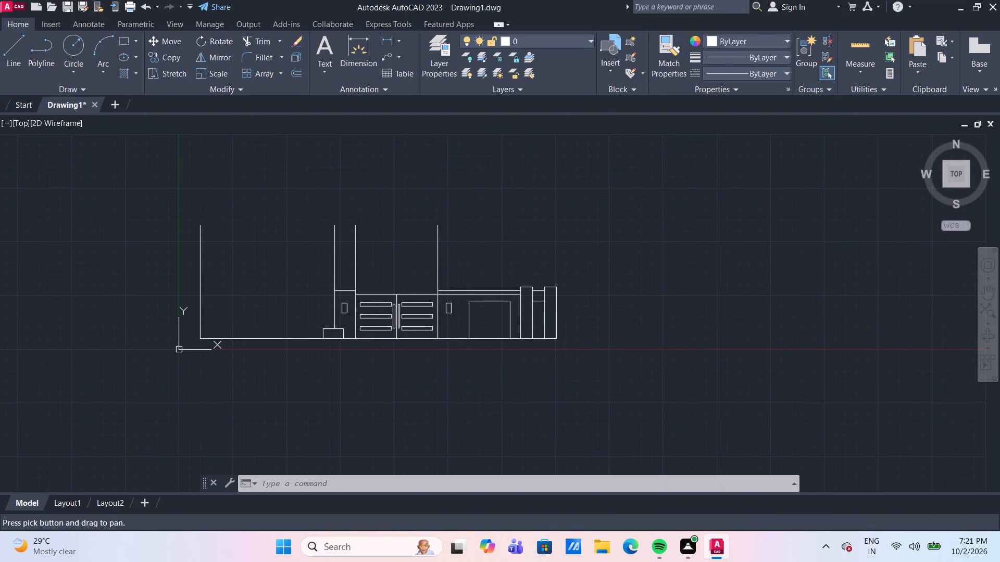
scroll(492, 310, up, 2)
scroll(655, 267, down, 1)
middle_drag(702, 233, 542, 263)
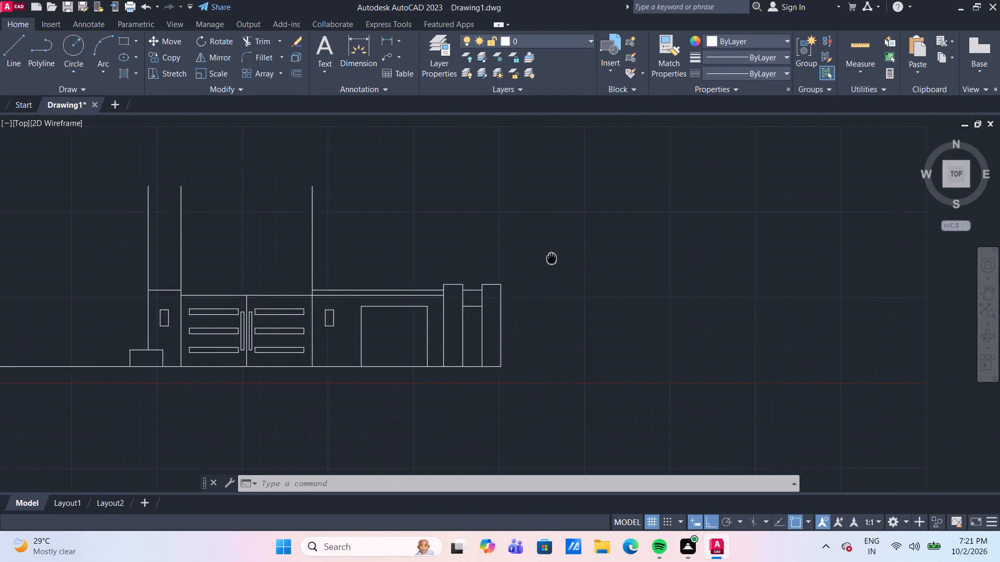
middle_drag(542, 263, 490, 288)
scroll(492, 289, down, 1)
key(l)
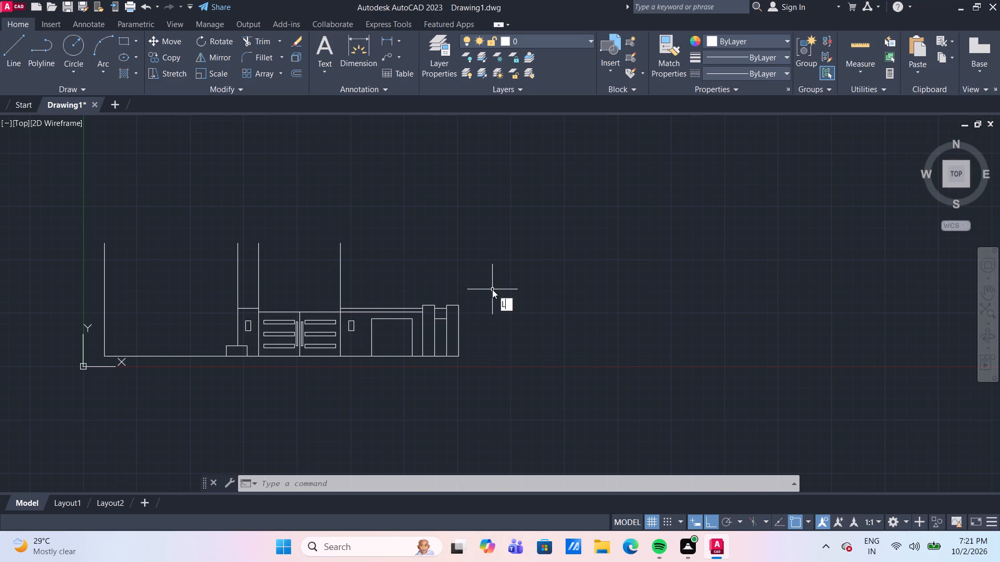
key(Return)
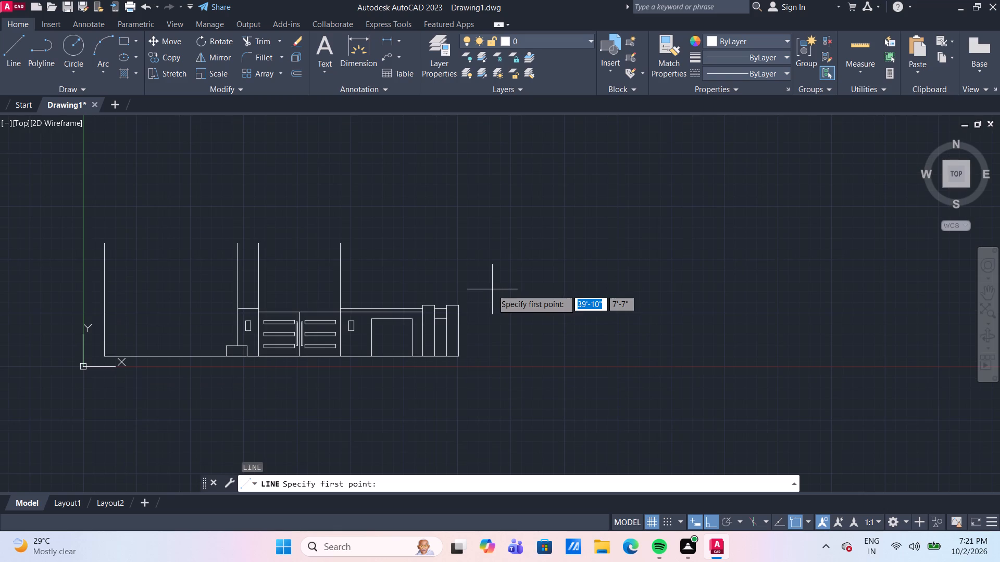
scroll(443, 311, up, 2)
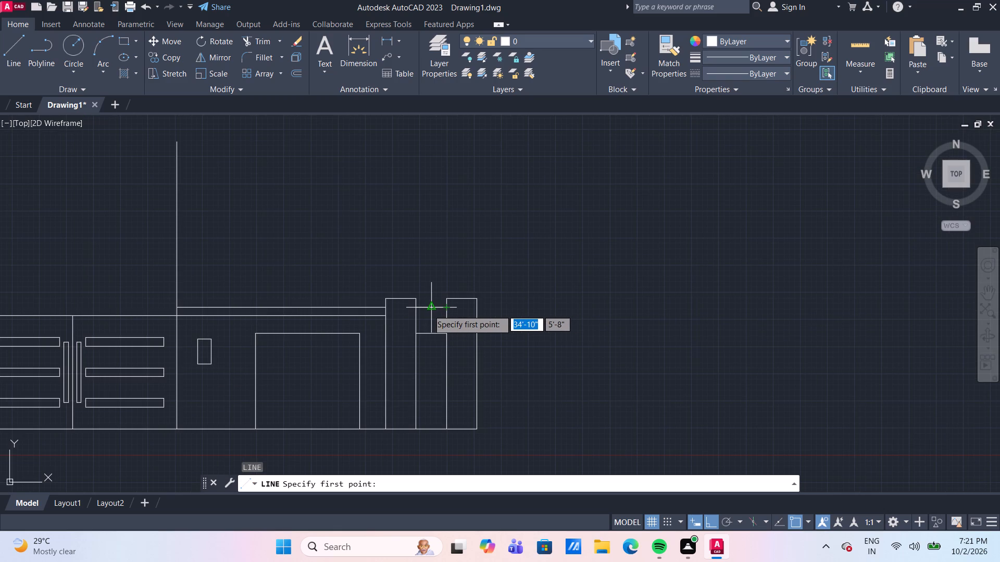
click(428, 310)
scroll(439, 225, down, 2)
middle_drag(443, 207, 444, 207)
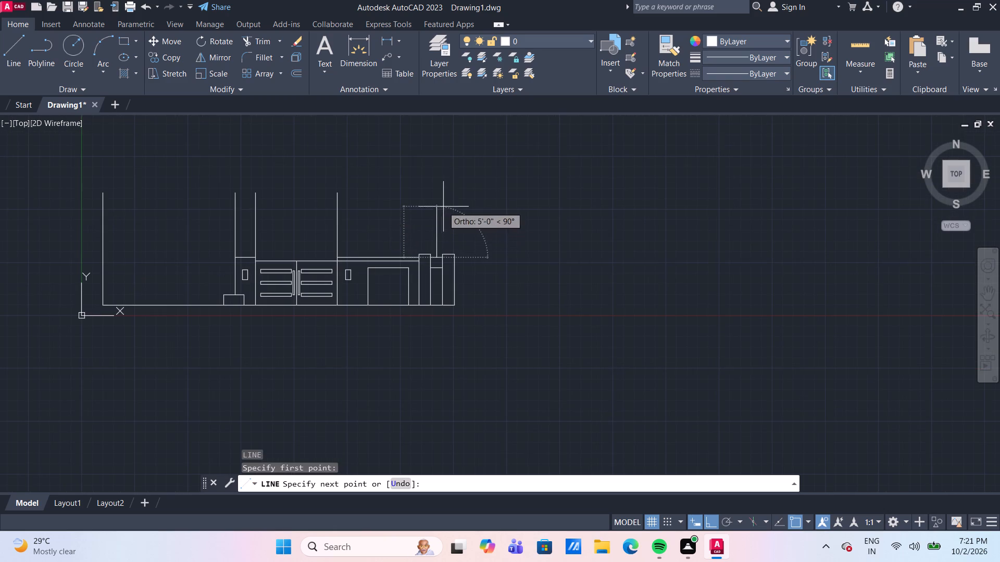
middle_drag(444, 207, 397, 313)
scroll(410, 188, down, 1)
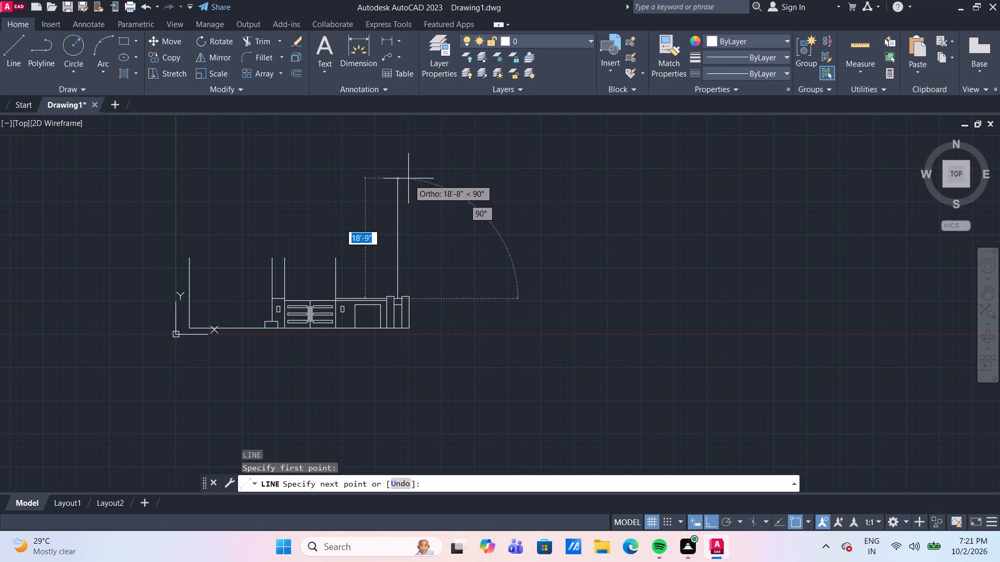
click(407, 142)
key(Escape)
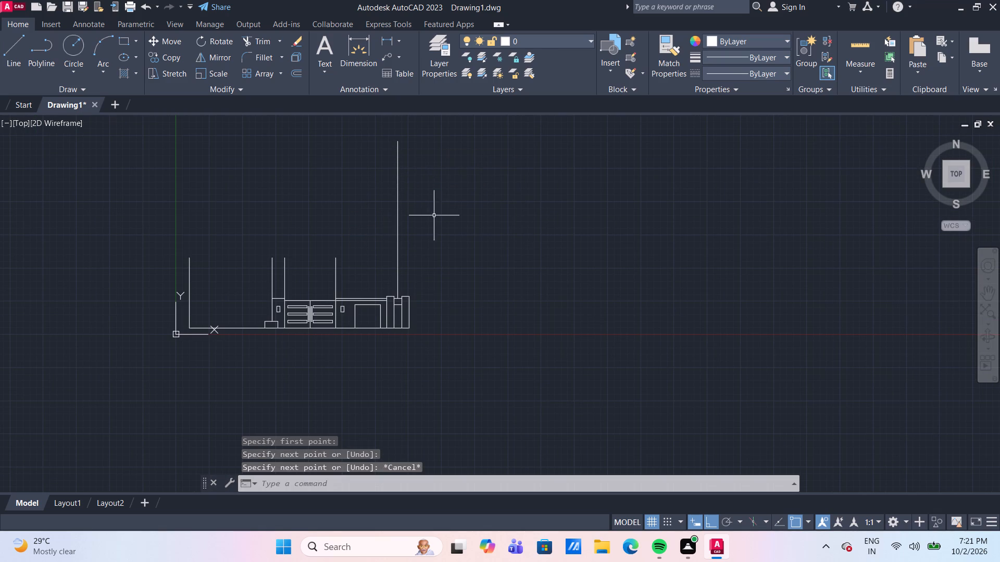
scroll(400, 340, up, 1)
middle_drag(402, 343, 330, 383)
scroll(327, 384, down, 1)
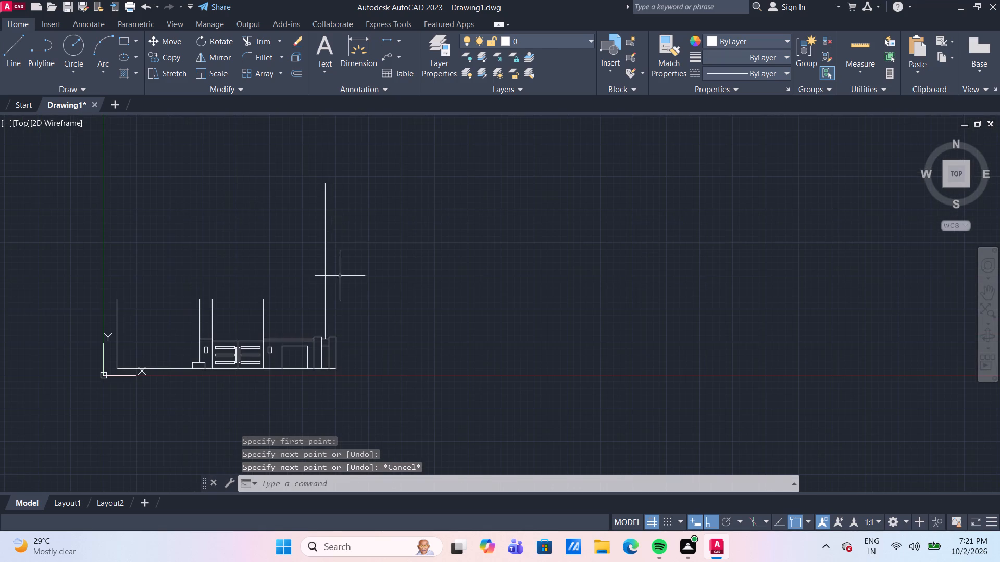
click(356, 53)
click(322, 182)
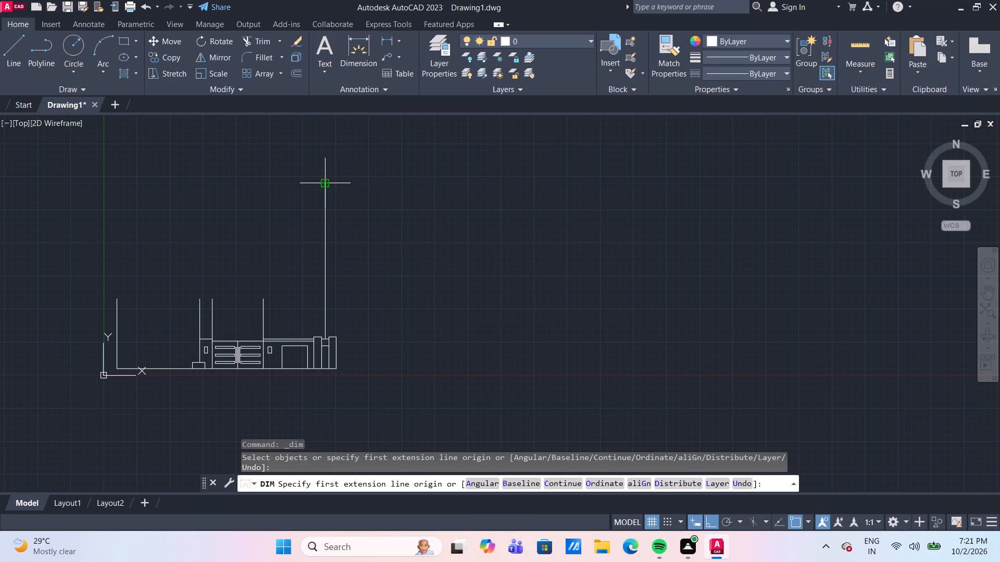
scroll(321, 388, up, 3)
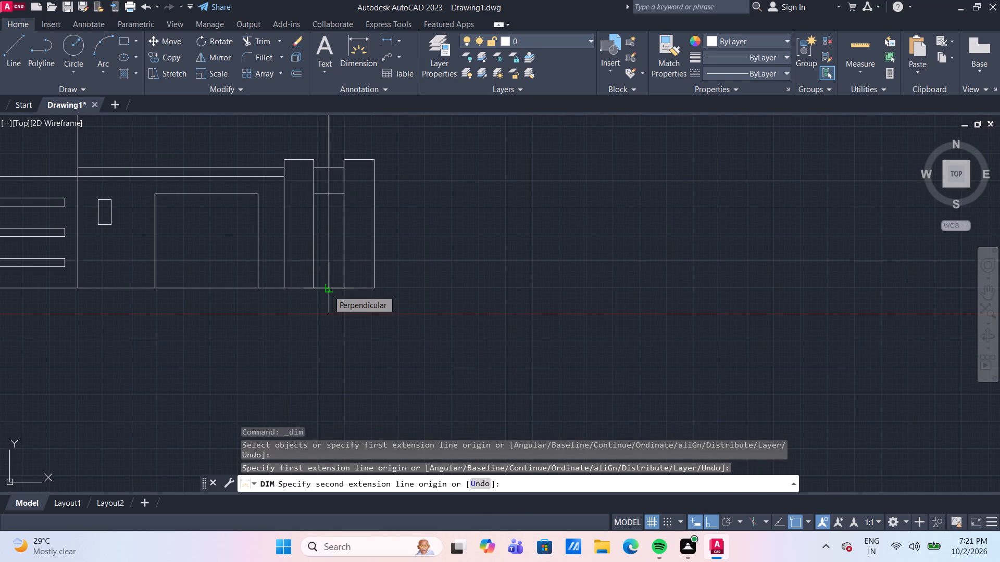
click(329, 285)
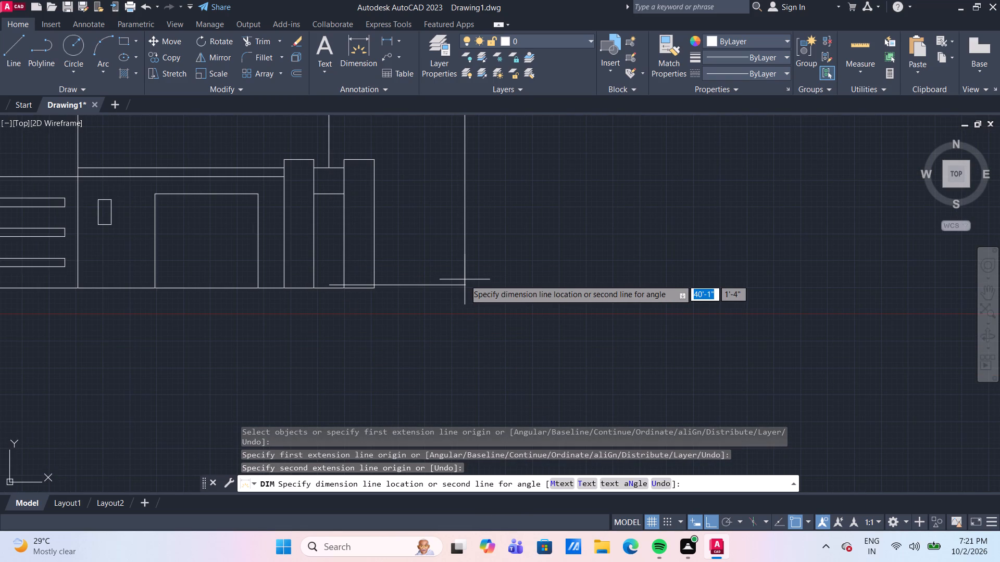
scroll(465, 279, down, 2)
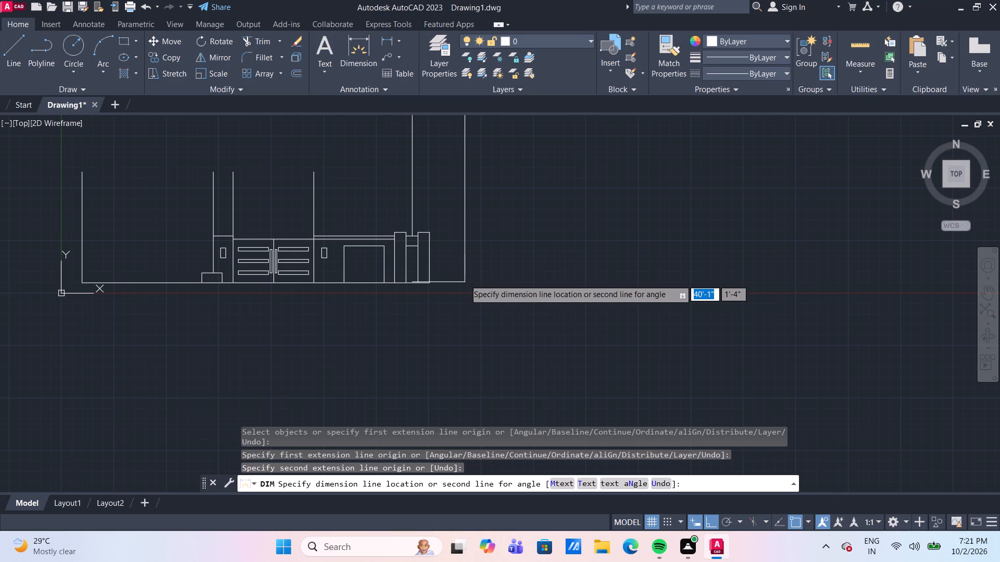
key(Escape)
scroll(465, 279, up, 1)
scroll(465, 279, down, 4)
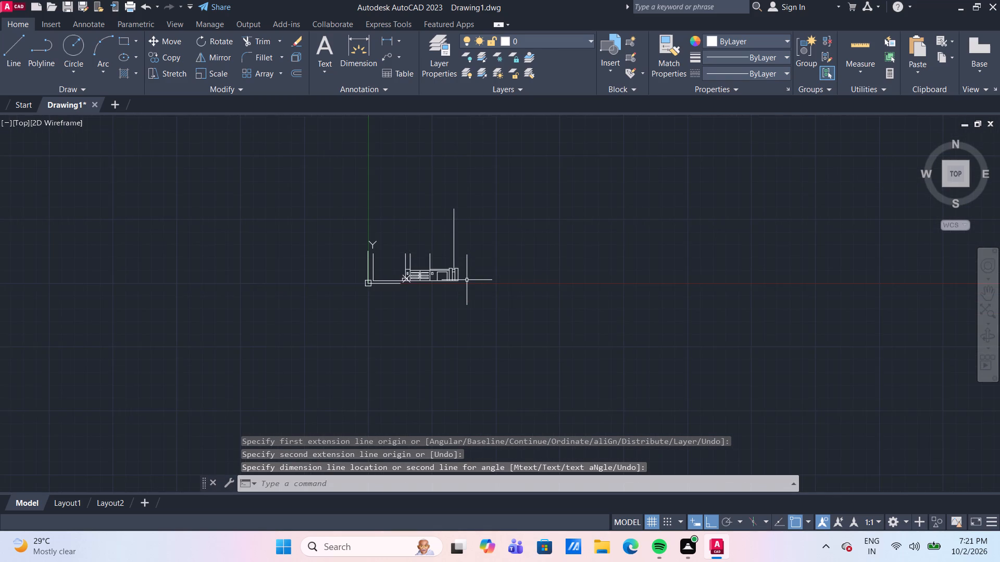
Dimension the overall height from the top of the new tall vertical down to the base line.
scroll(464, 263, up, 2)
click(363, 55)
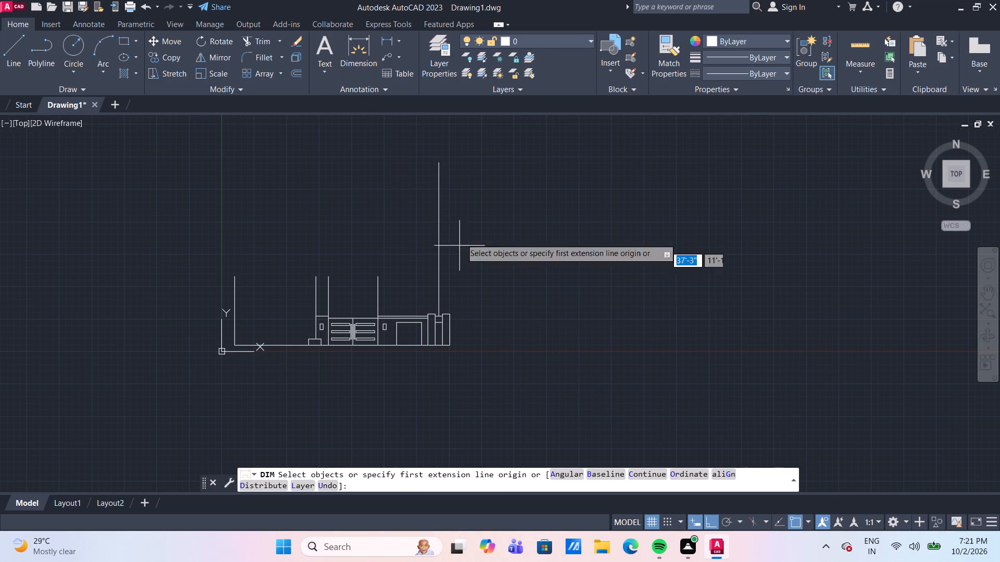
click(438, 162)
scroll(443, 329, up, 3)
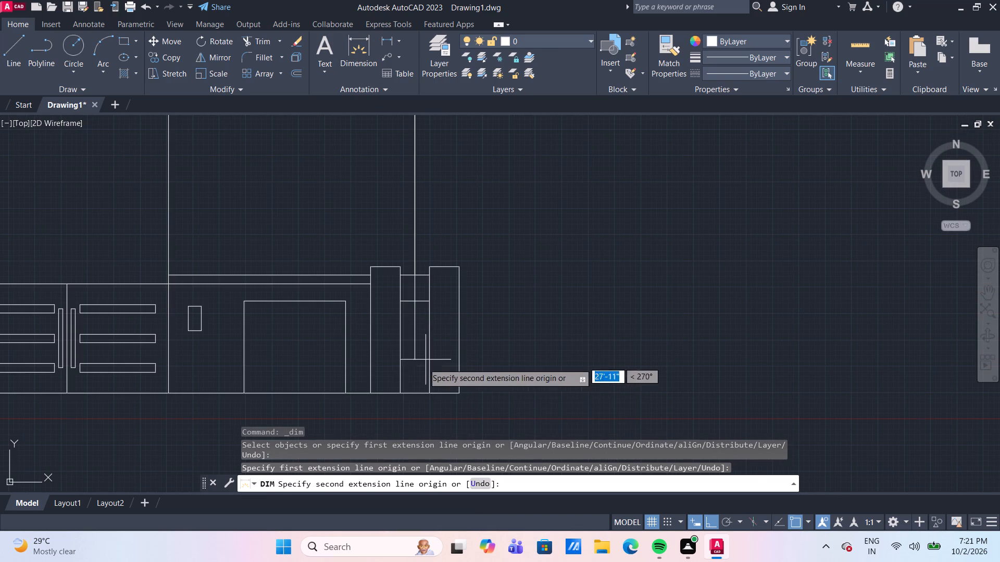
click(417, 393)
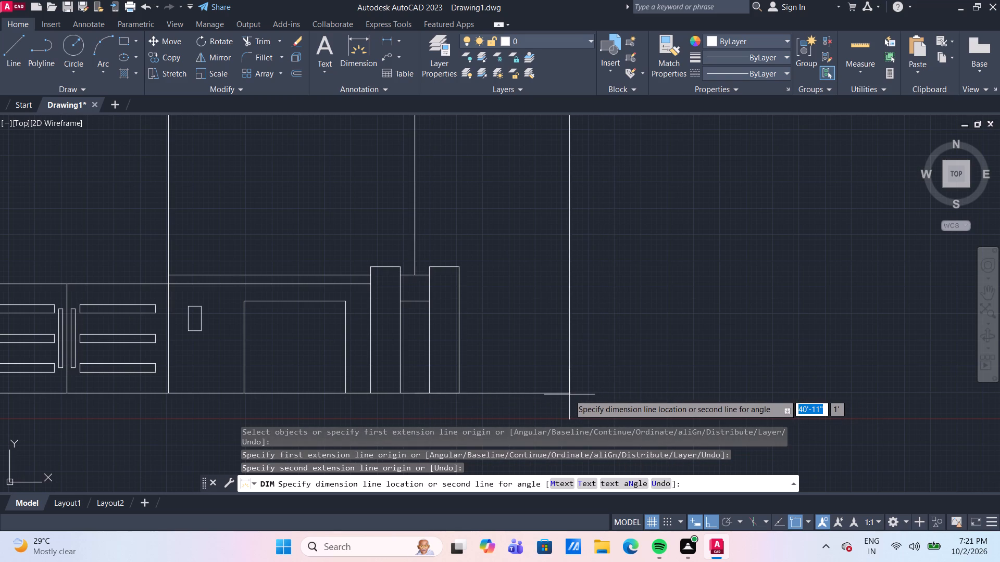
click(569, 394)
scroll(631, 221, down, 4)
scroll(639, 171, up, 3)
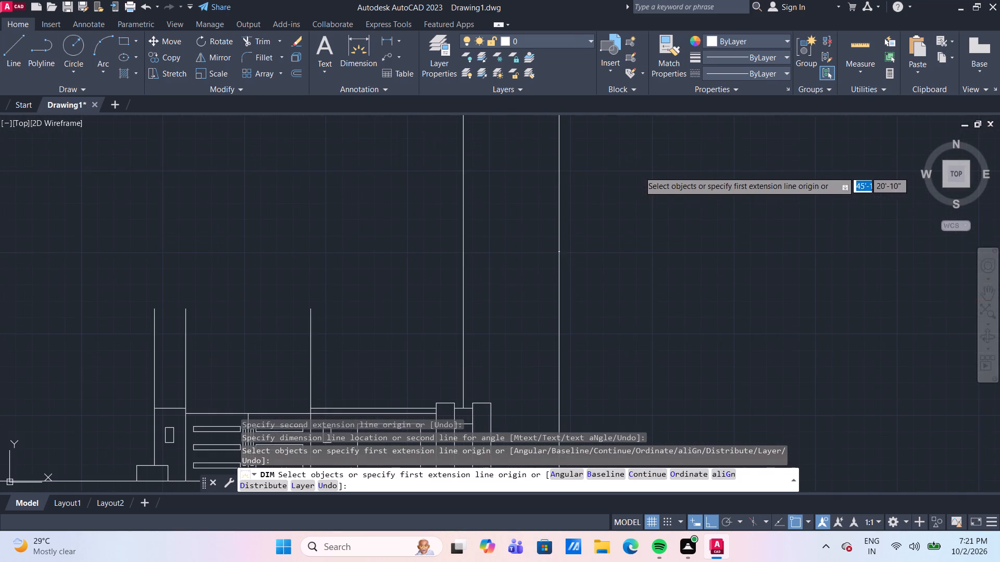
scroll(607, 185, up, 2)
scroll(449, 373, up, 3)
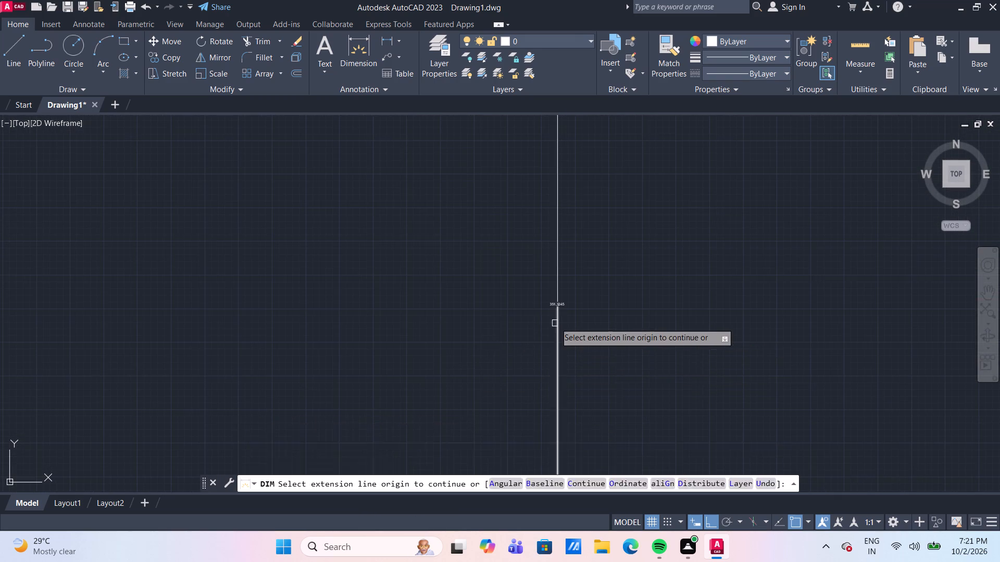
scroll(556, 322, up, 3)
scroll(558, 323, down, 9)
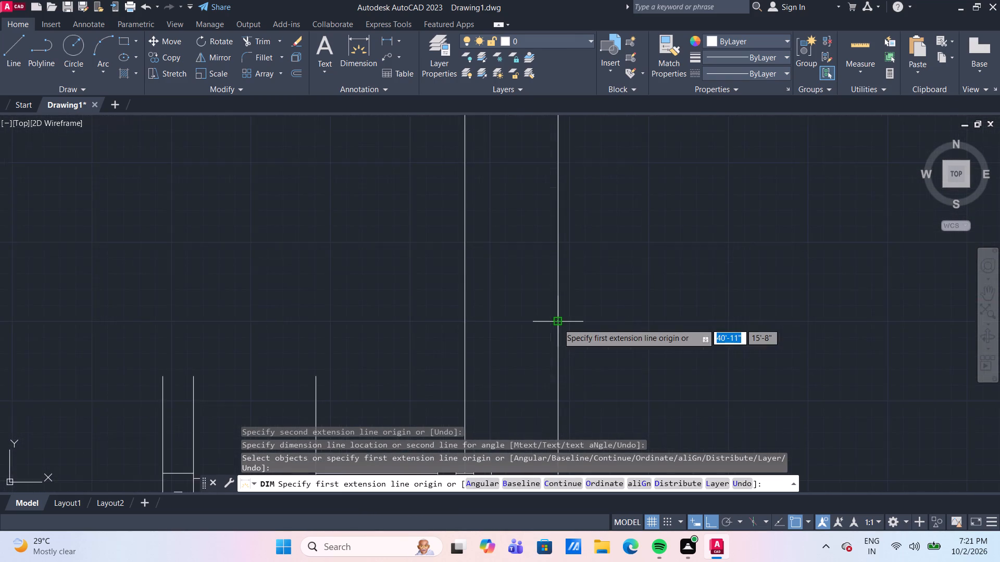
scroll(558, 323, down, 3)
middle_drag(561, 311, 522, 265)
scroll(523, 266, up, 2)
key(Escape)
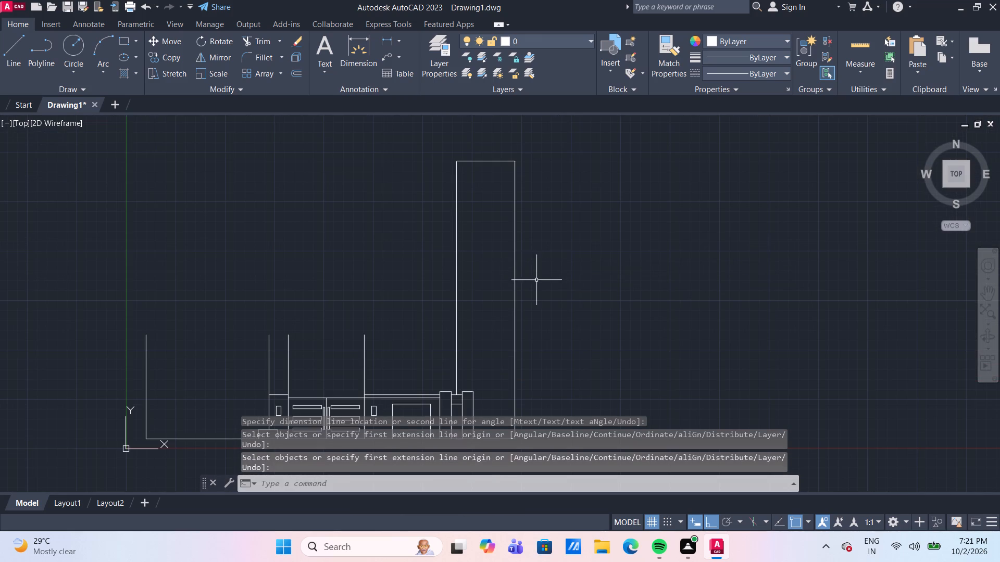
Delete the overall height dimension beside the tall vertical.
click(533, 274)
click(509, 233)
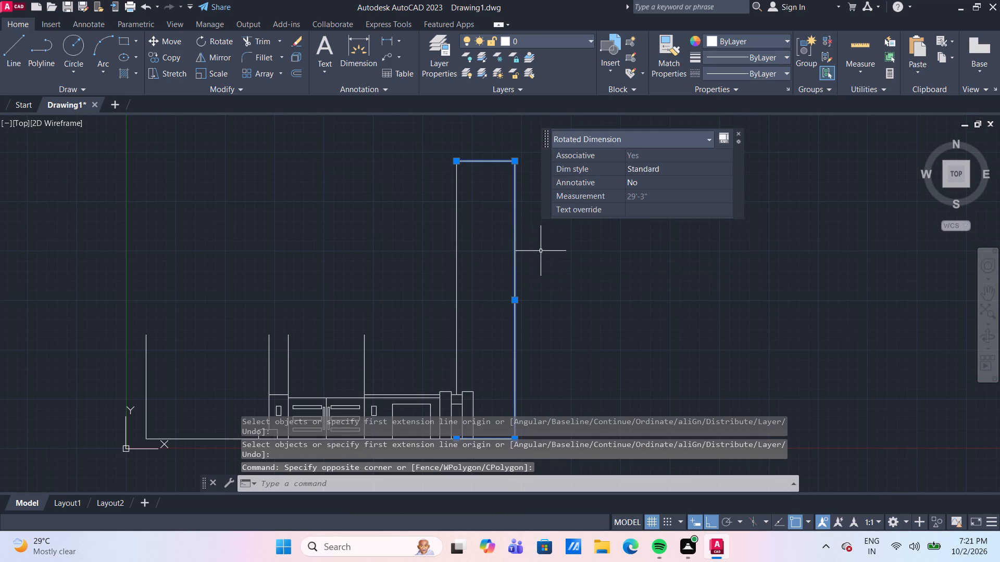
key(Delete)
Stretch the top end of the tall vertical line upward by 9".
scroll(556, 290, down, 1)
middle_drag(553, 282, 537, 248)
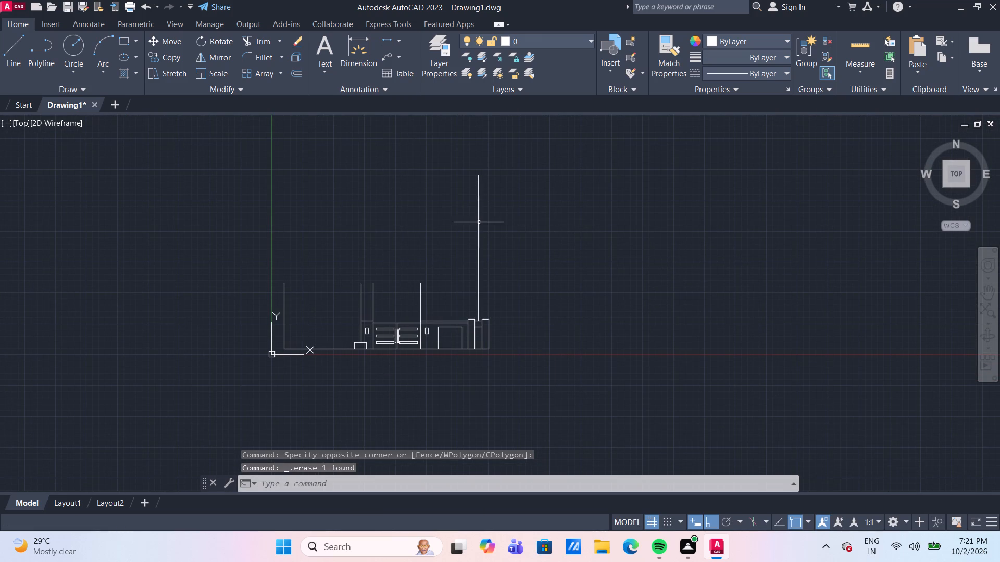
click(478, 222)
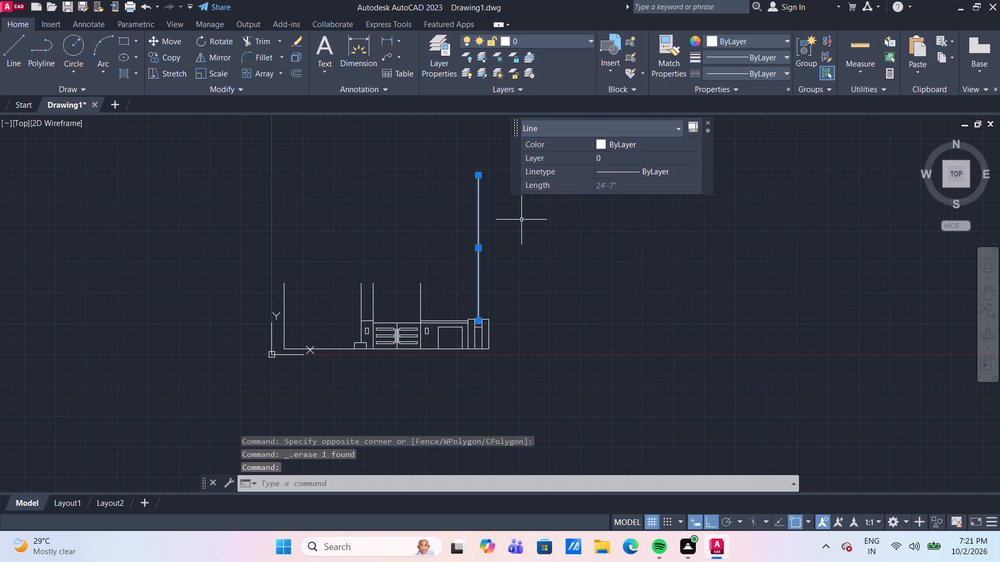
click(478, 178)
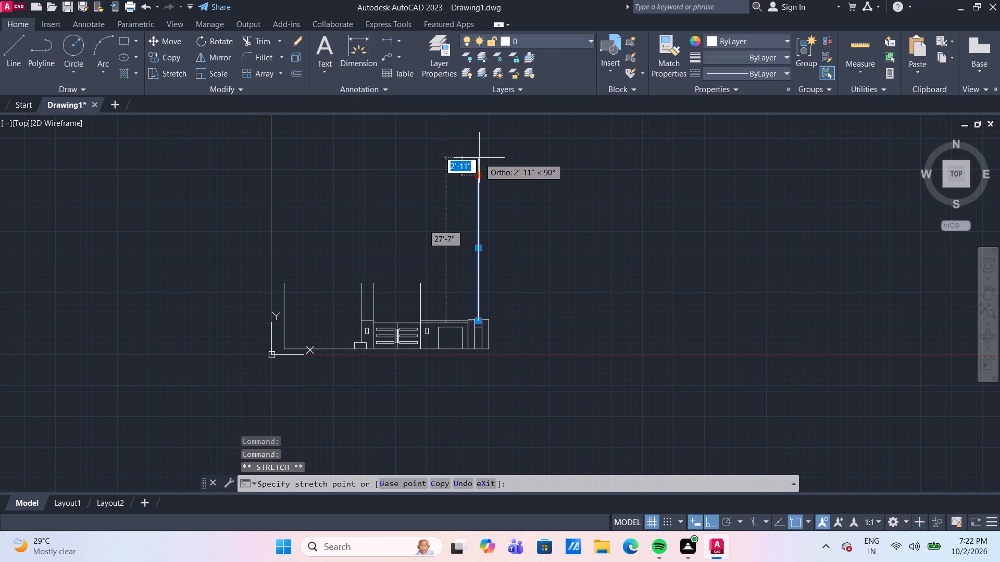
text(9")
key(Return)
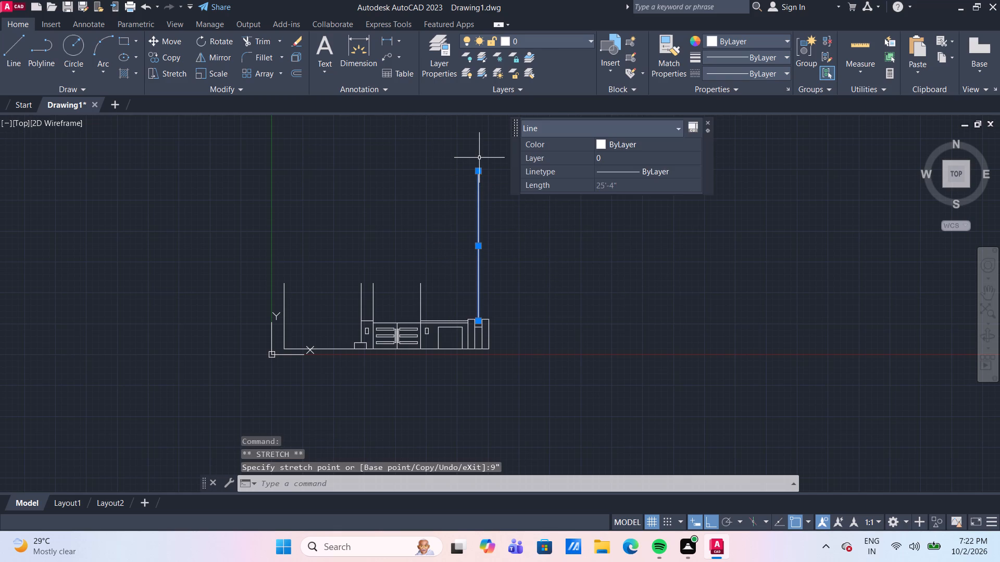
key(Escape)
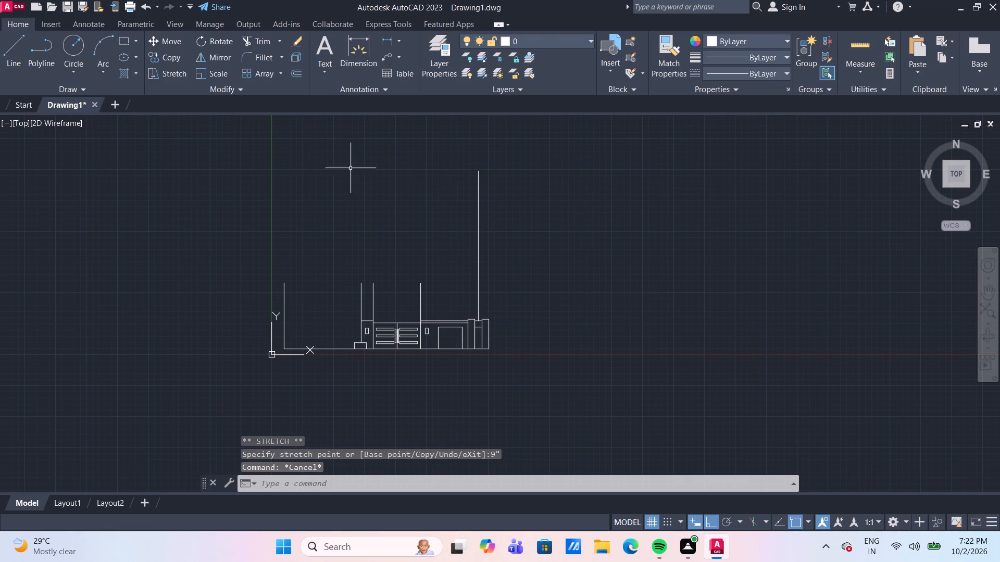
Set the Standard dimension style's primary units to Engineering format with 0'-0" precision.
key(d)
key(Return)
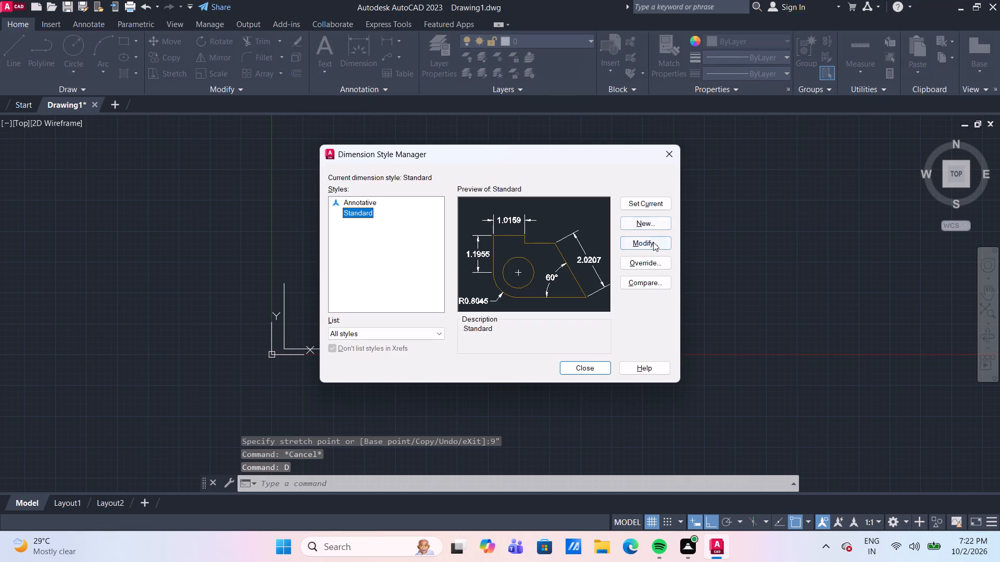
click(652, 246)
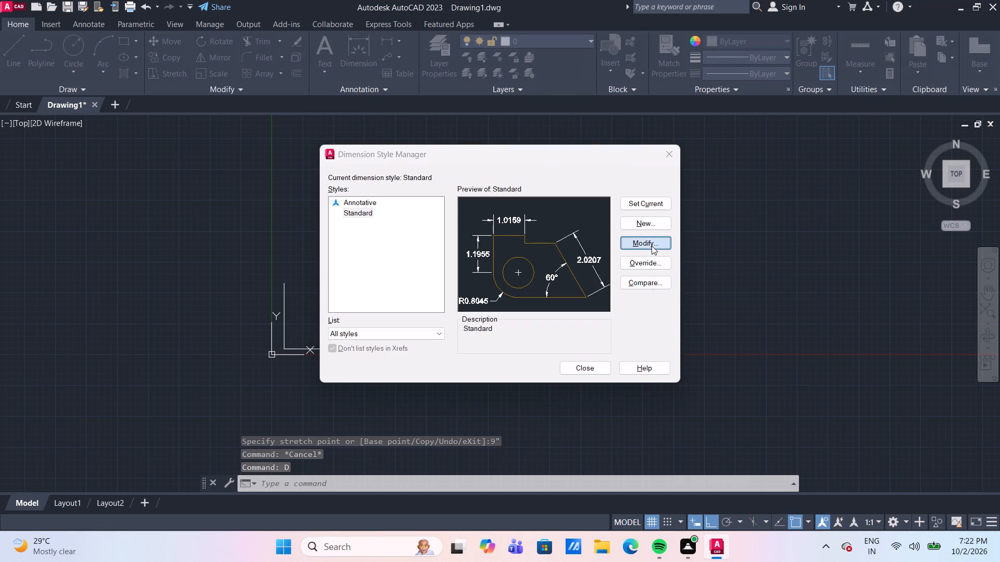
click(472, 127)
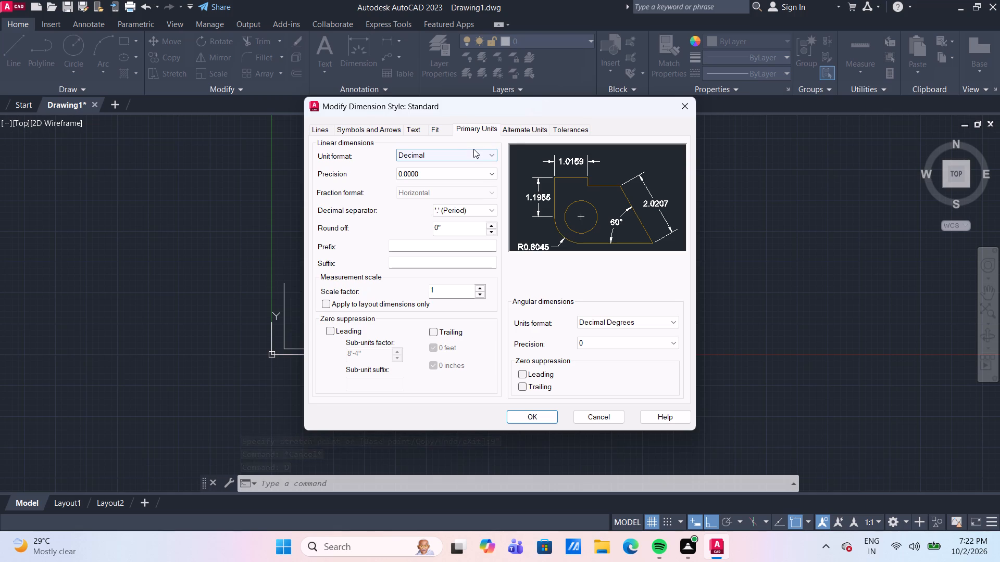
click(448, 155)
click(448, 183)
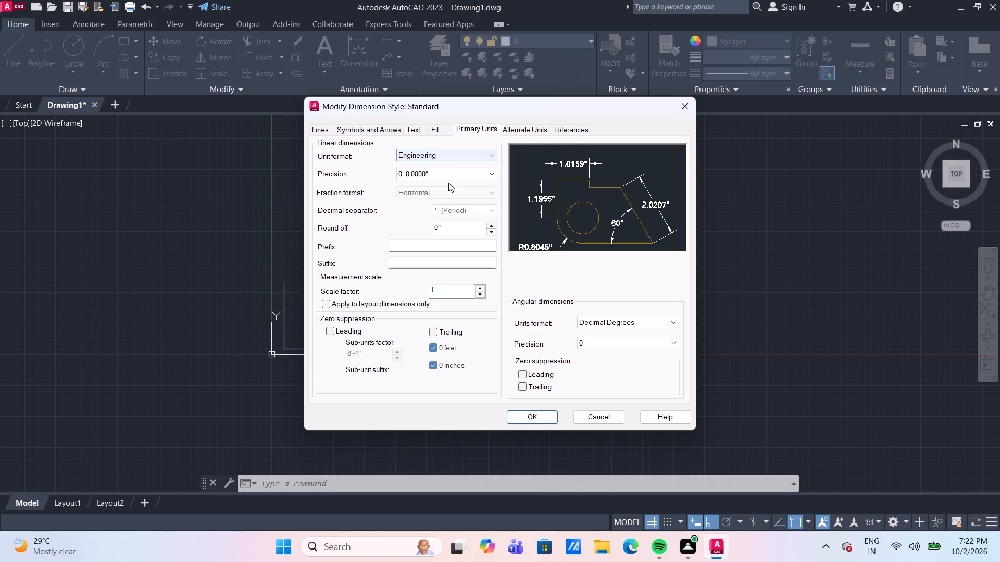
click(455, 172)
click(454, 184)
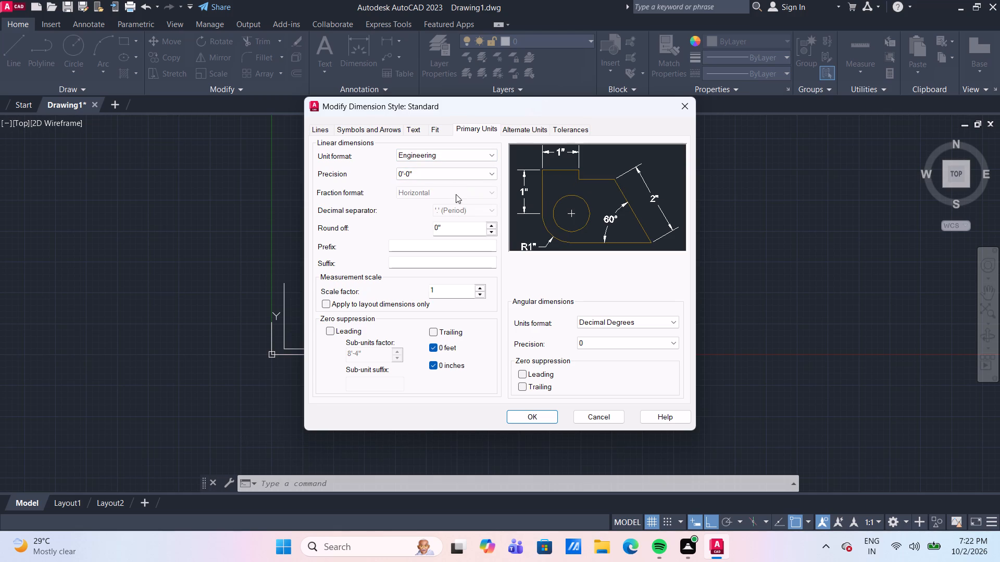
Set the Standard dimension style's text height to 6".
click(385, 127)
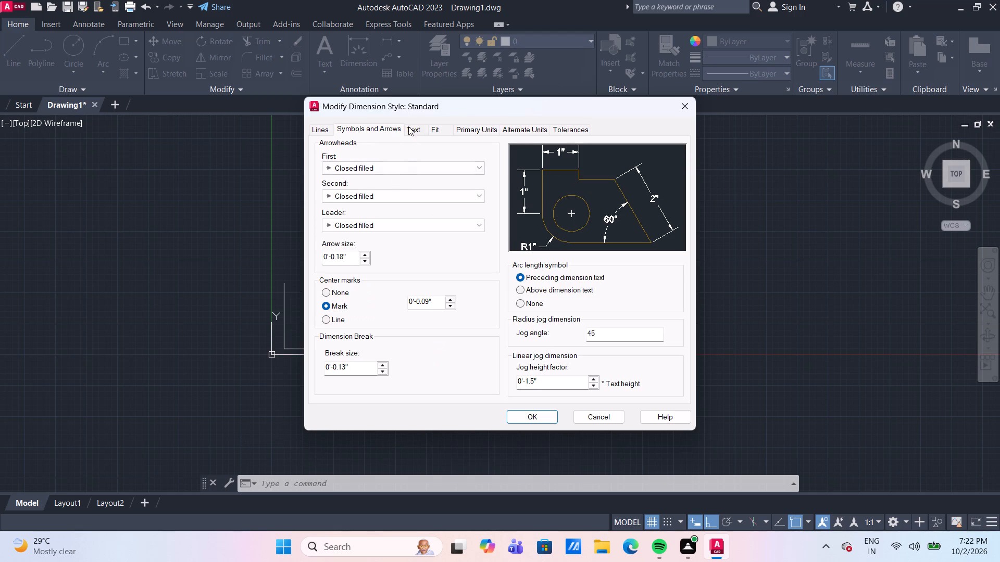
click(414, 123)
click(412, 133)
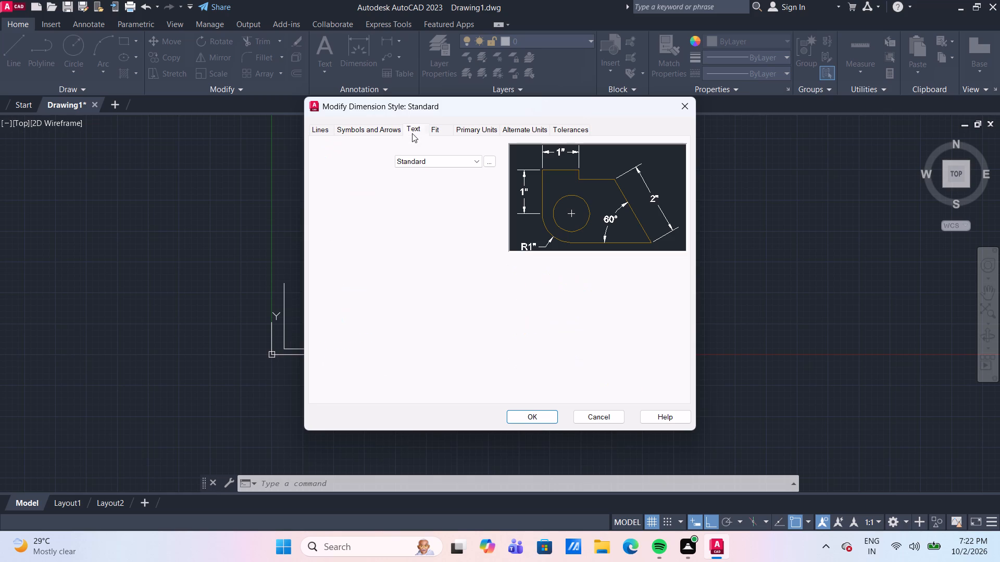
drag(474, 222, 431, 221)
text(6")
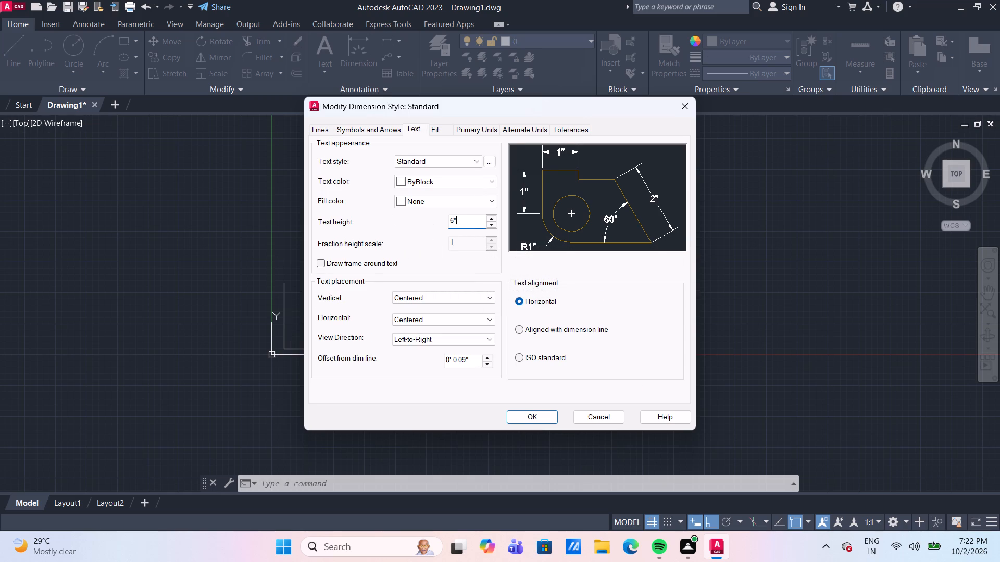
key(Return)
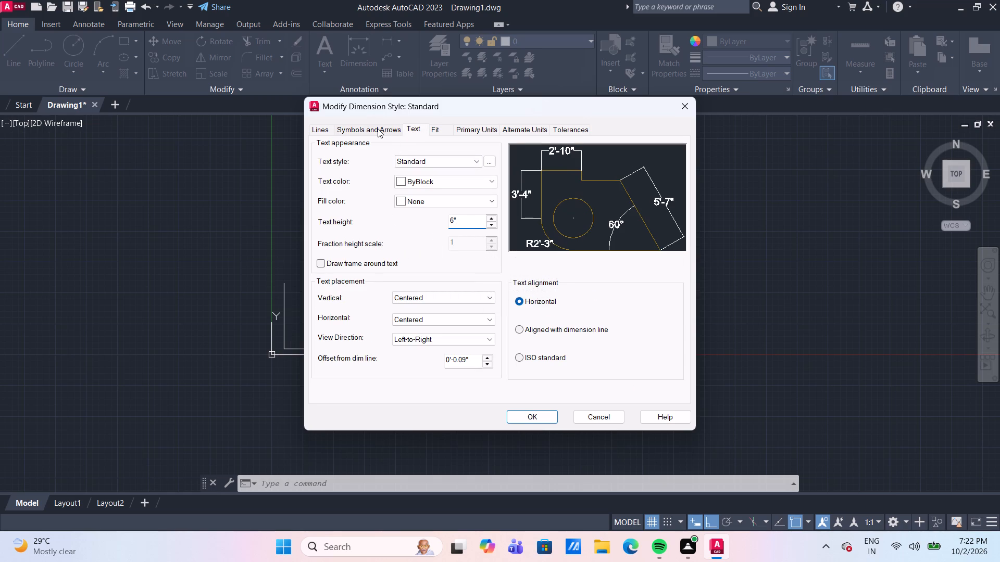
Set the arrow size to 3", save the Standard dimension style and make it the current style.
click(378, 129)
drag(347, 261, 302, 256)
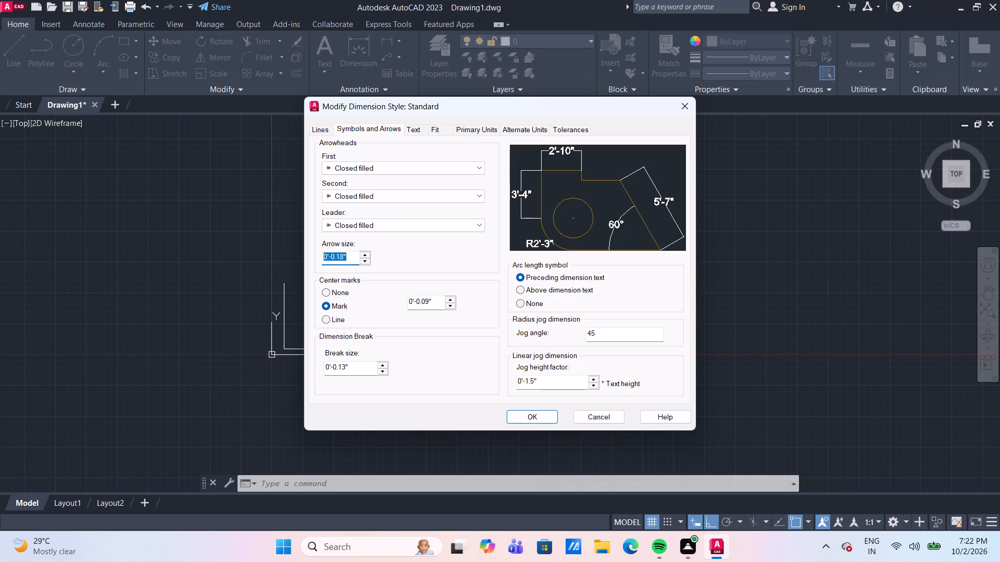
drag(302, 256, 301, 256)
text(3")
key(Return)
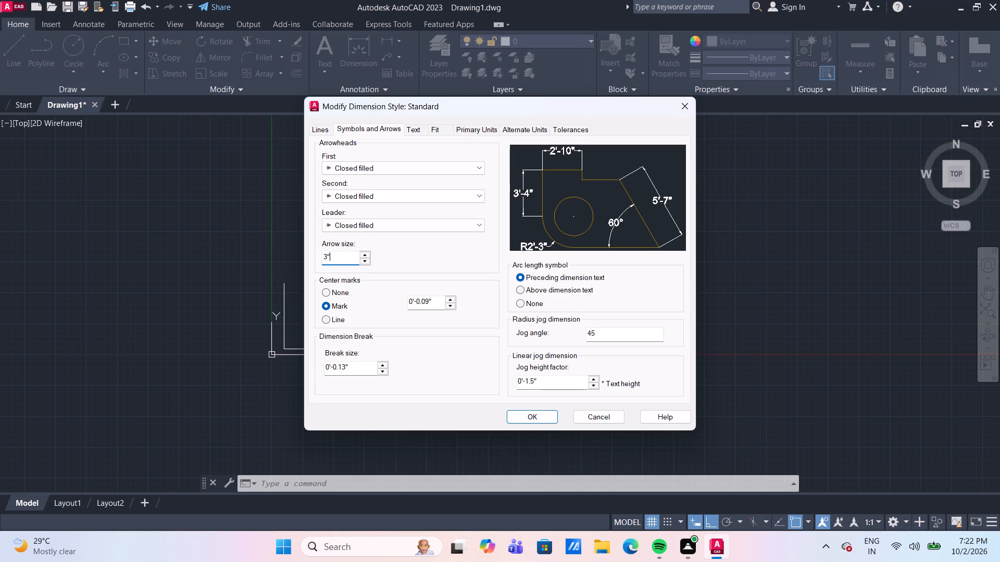
click(527, 418)
click(657, 201)
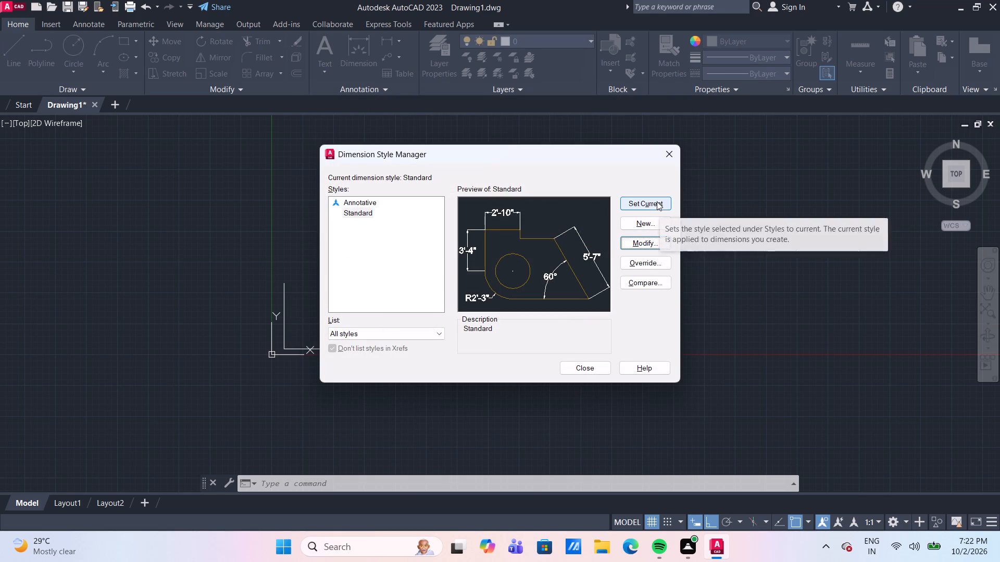
click(577, 368)
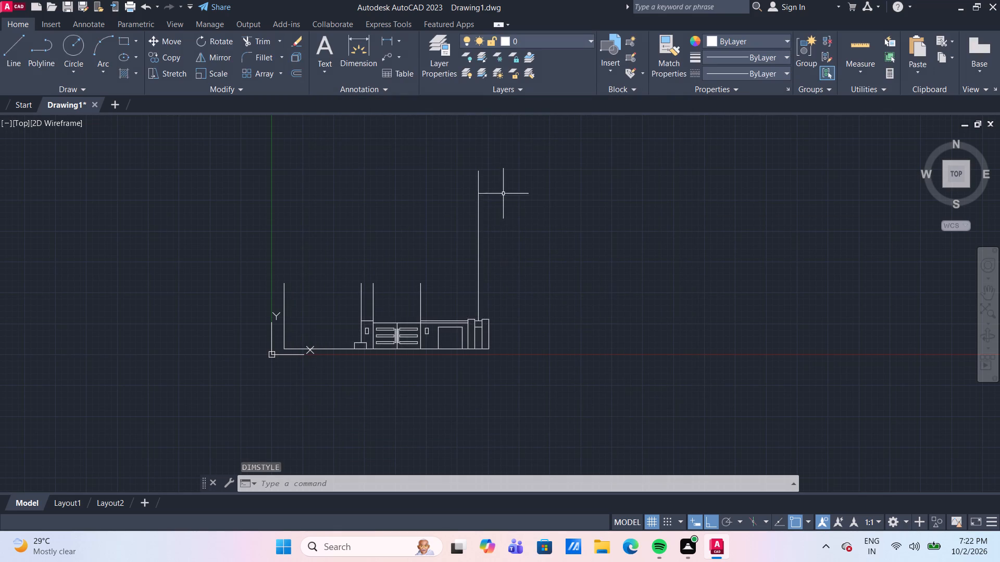
Dimension the tall vertical's overall height from its top end down to the base line, placing the dimension about 6' beyond the line.
drag(359, 52, 374, 56)
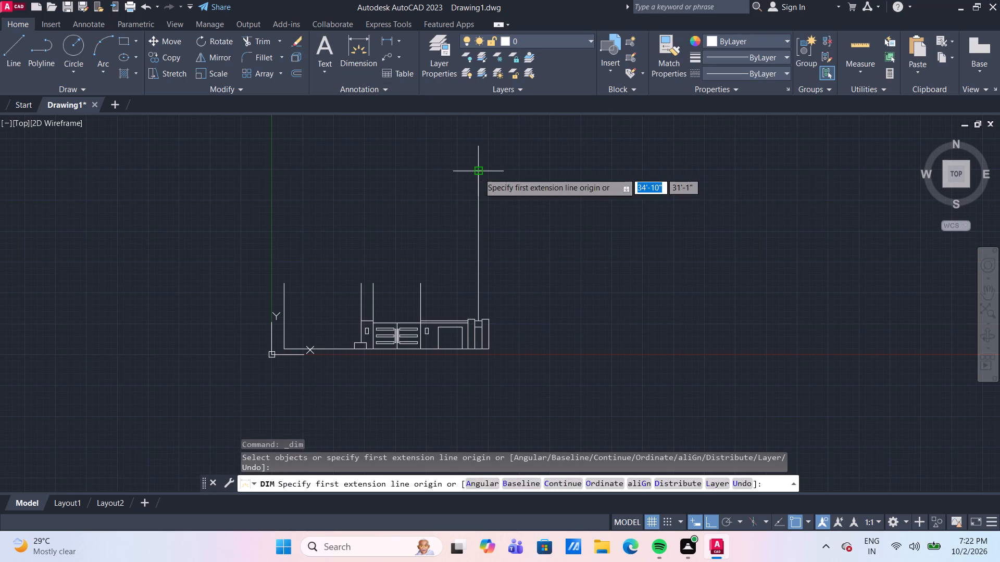
click(481, 173)
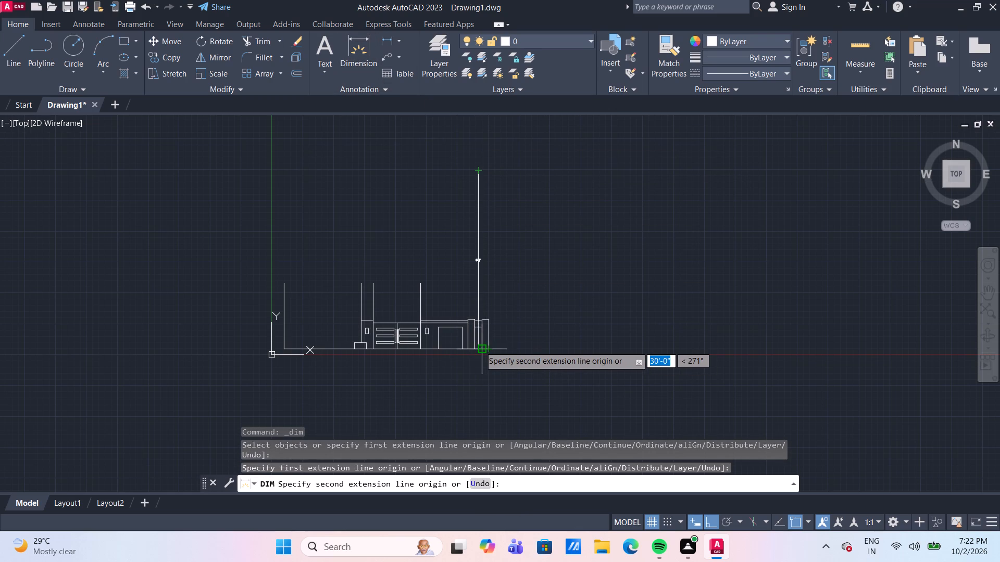
scroll(475, 343, up, 2)
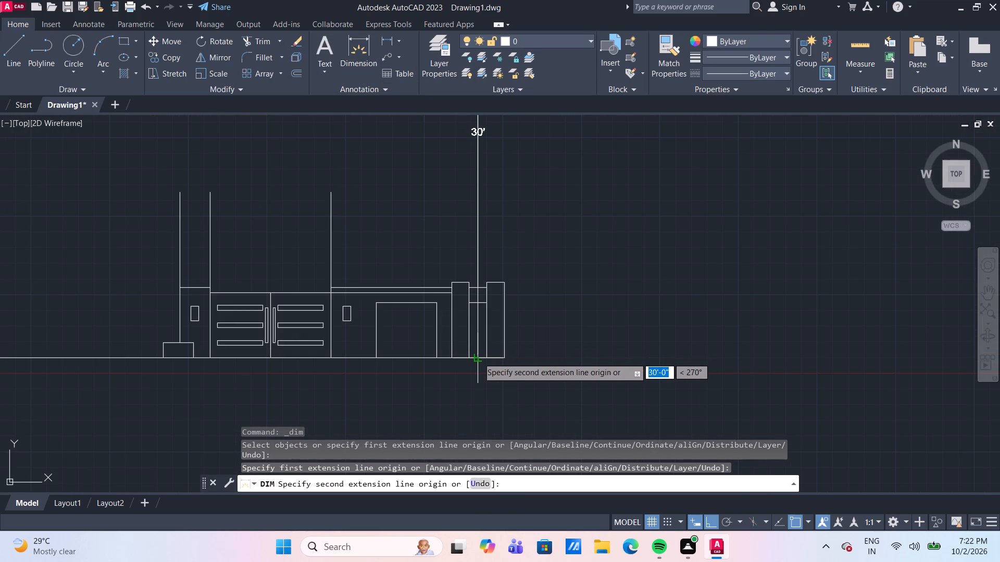
click(478, 357)
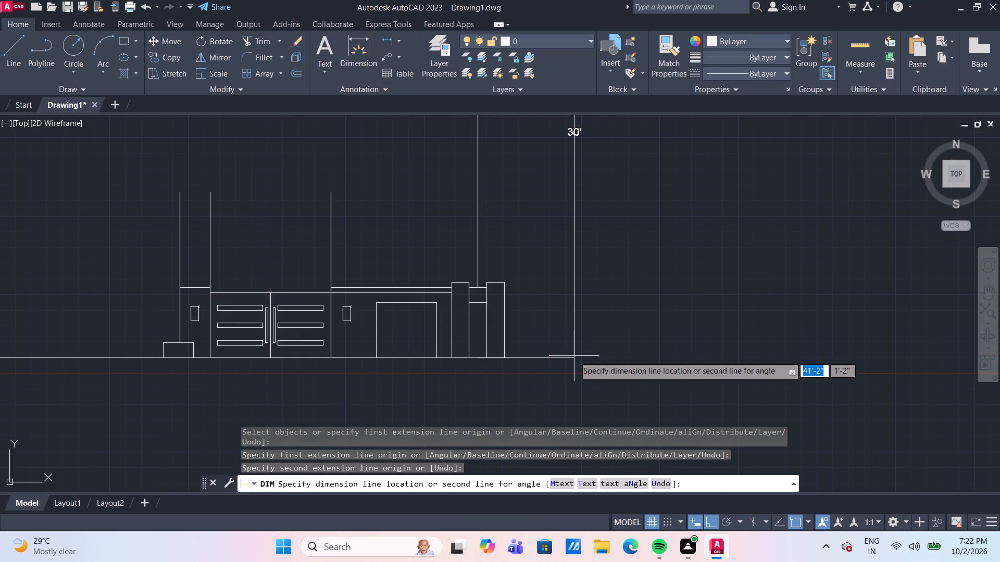
click(574, 356)
key(Escape)
middle_drag(559, 266, 566, 373)
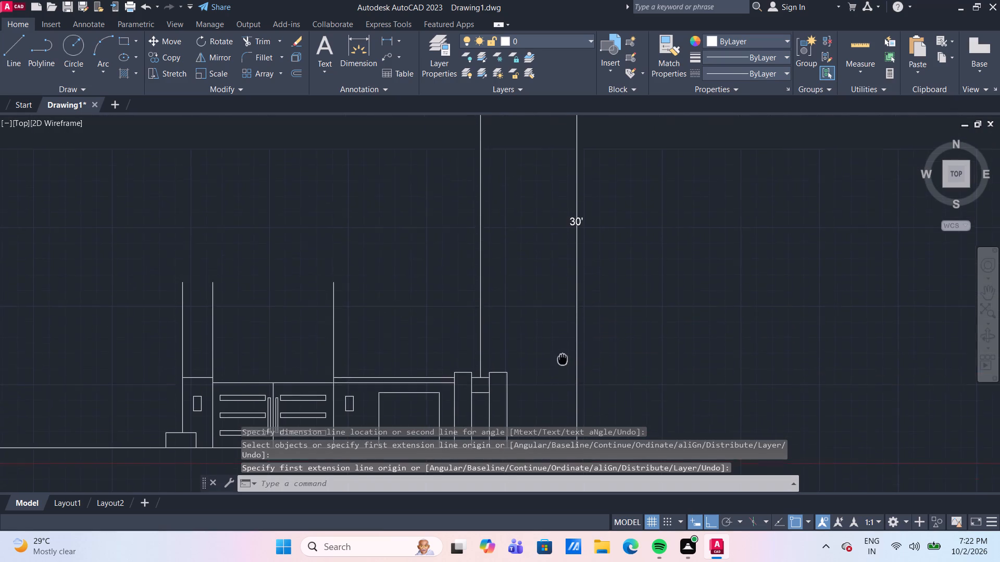
middle_drag(566, 373, 566, 373)
scroll(566, 373, down, 2)
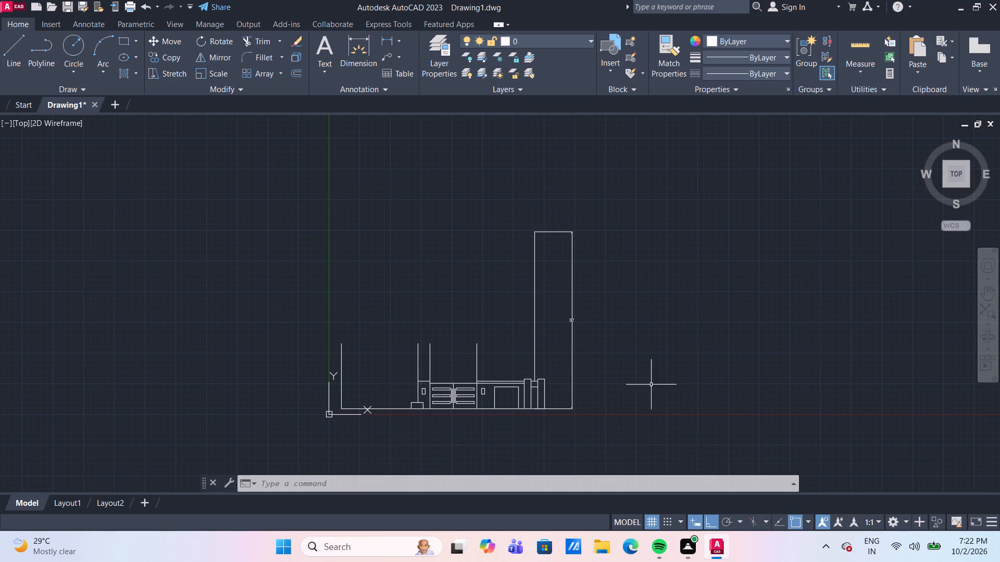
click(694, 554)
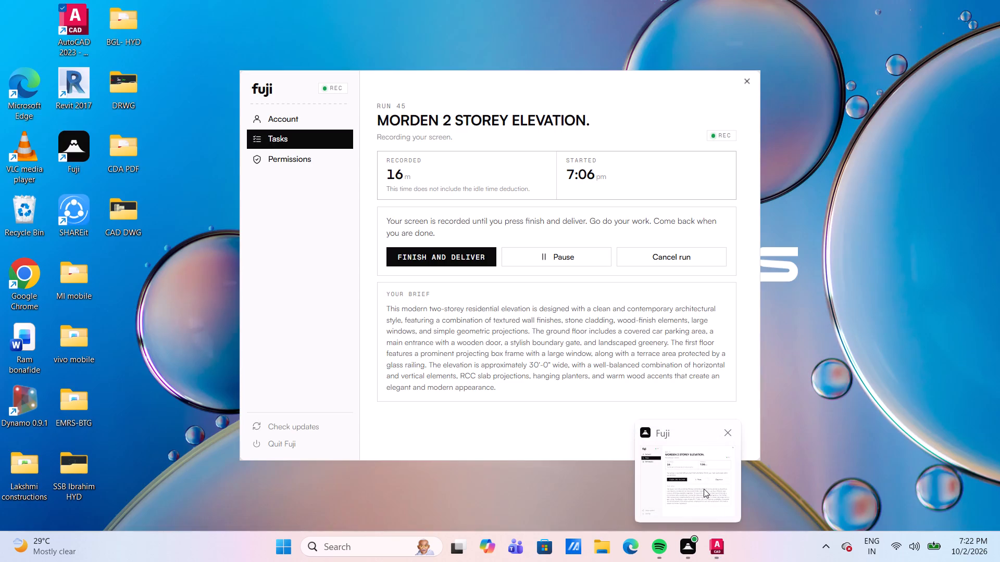
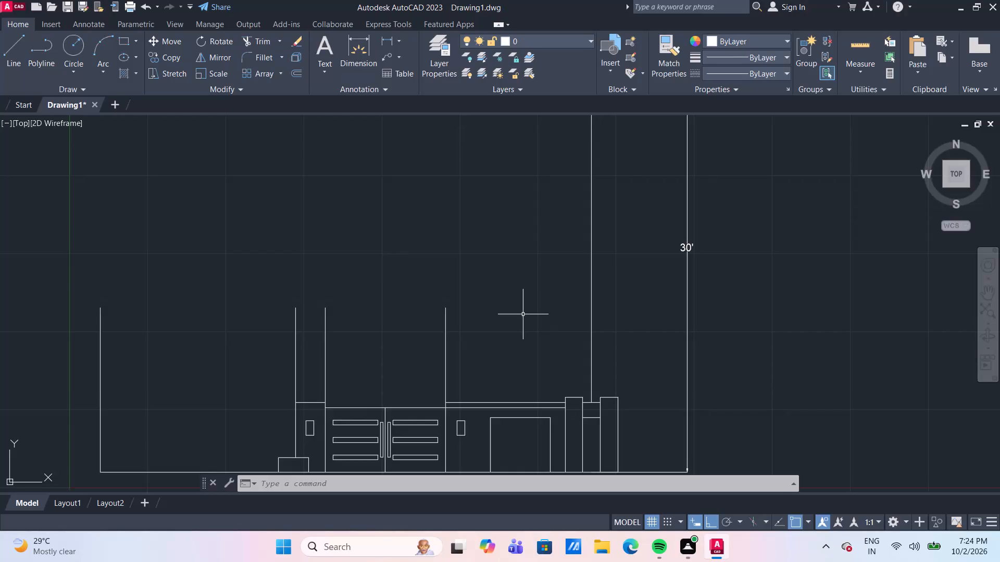
Trim off the three verticals projecting above the gate and its adjoining pillar and wall.
middle_drag(523, 314, 518, 280)
scroll(518, 280, down, 1)
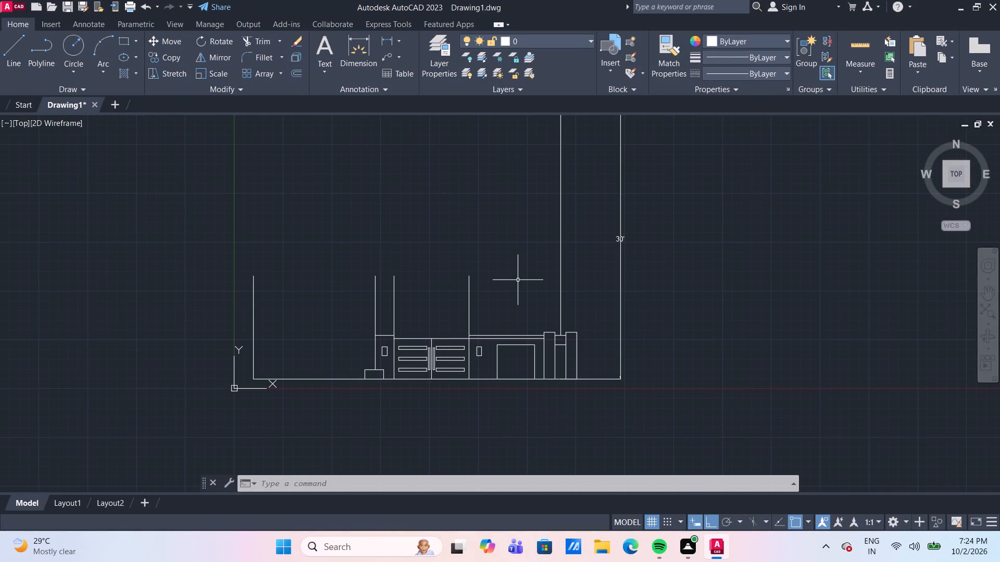
scroll(472, 323, up, 1)
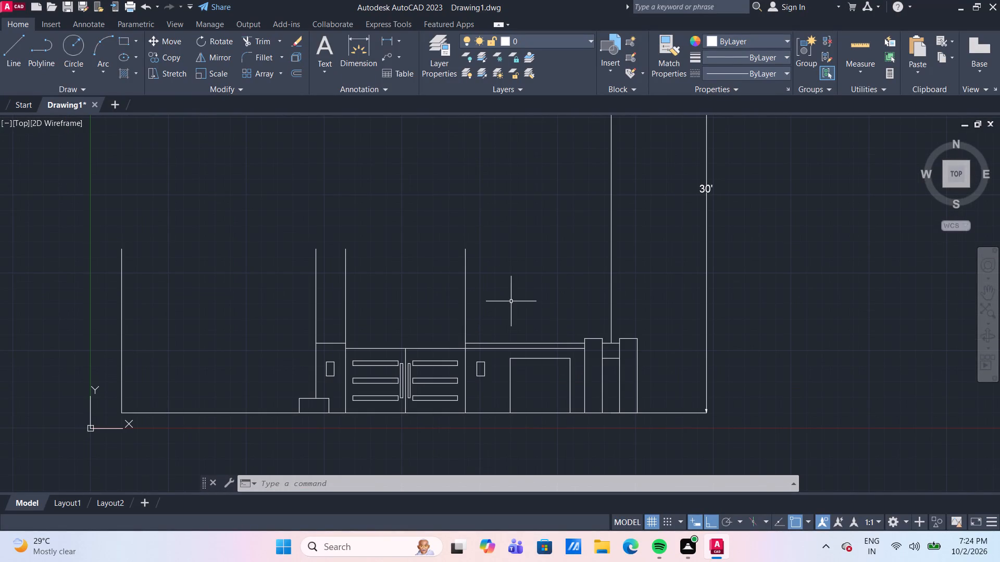
text(TE)
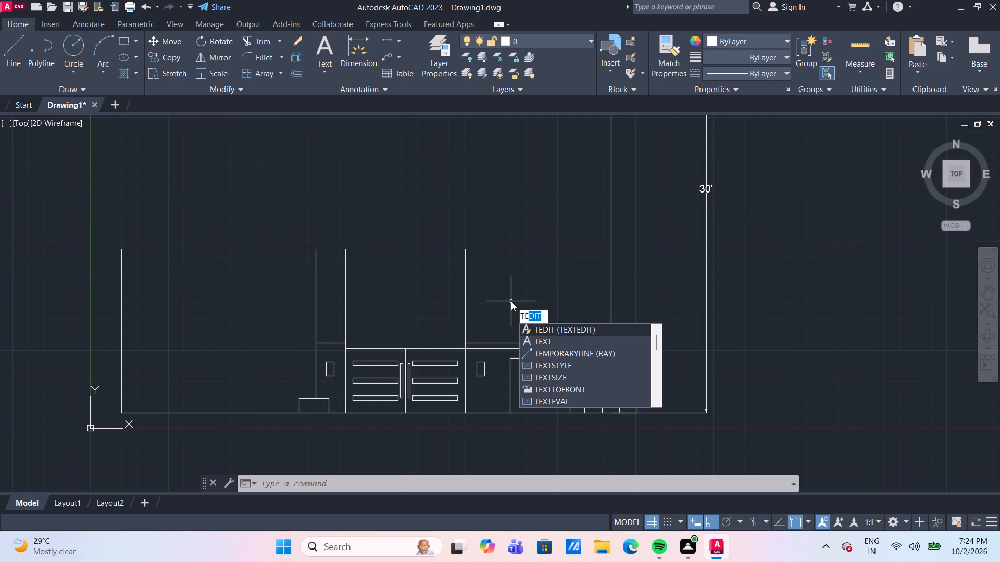
key(BackSpace)
key(r)
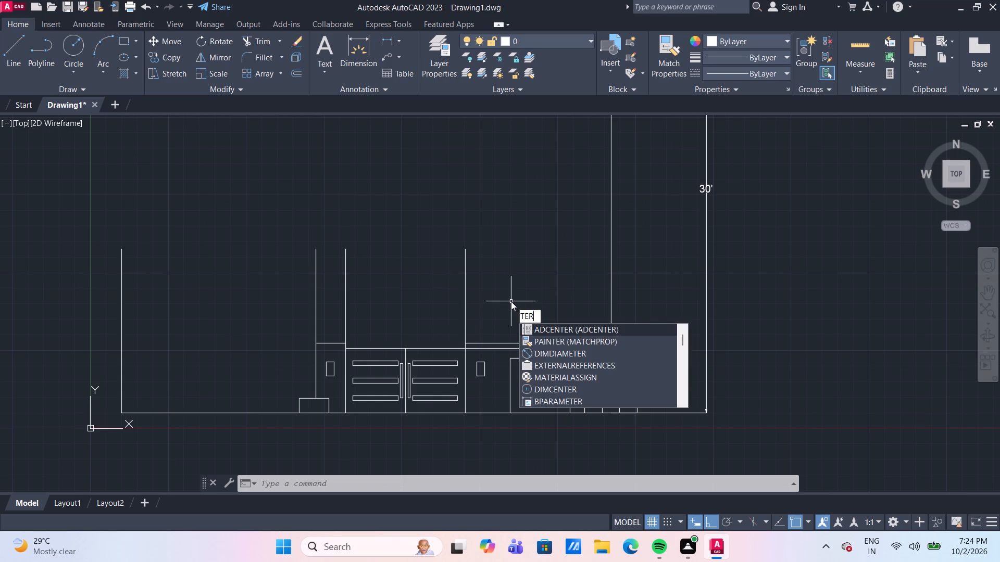
key(BackSpace)
key(BackSpace)
key(r)
key(Return)
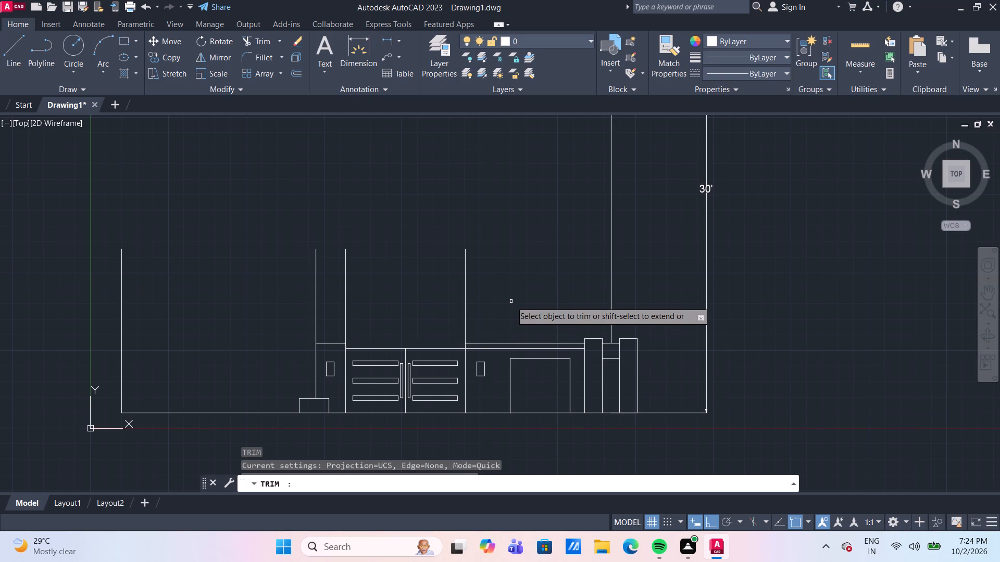
click(511, 301)
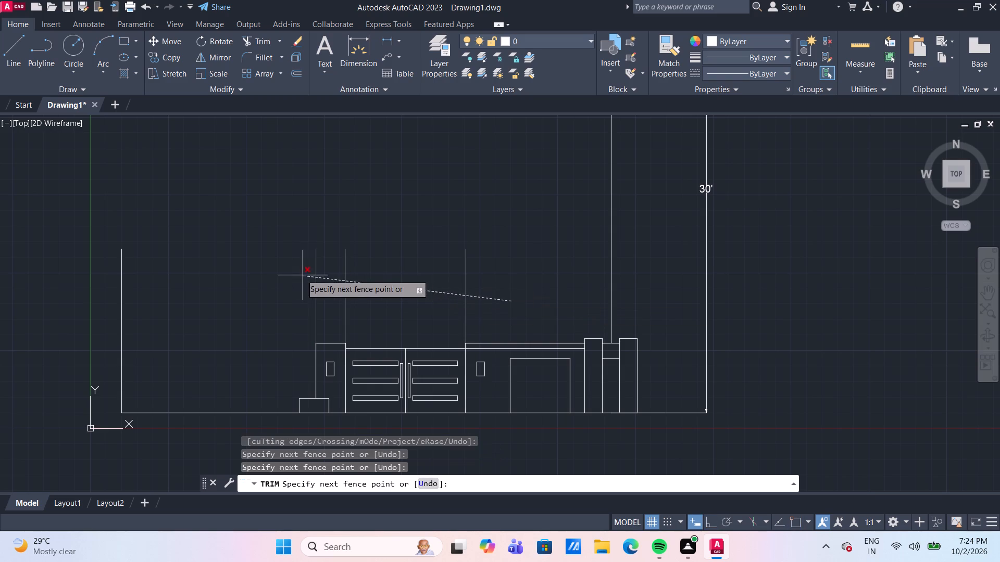
click(268, 272)
key(Escape)
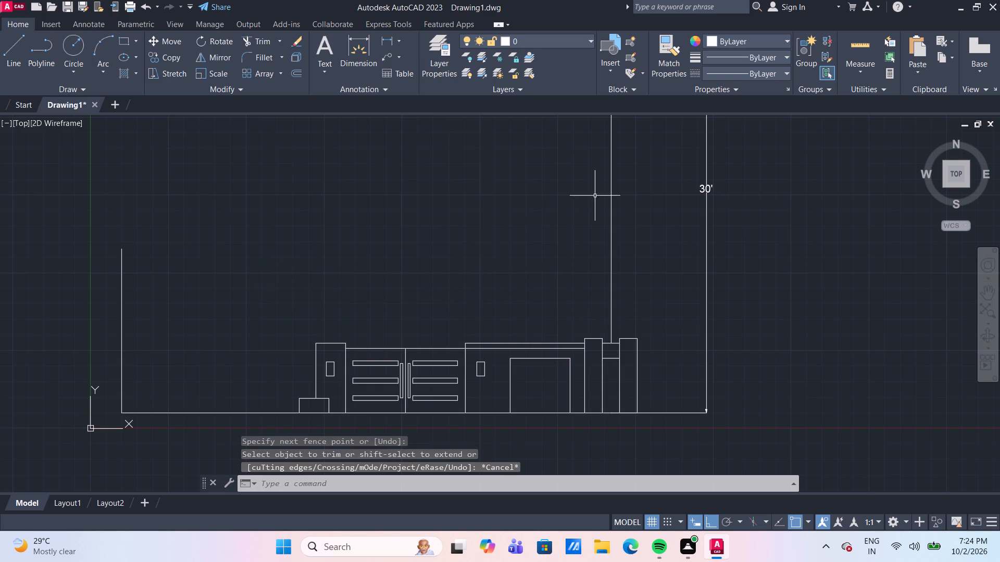
Offset the 11' vertical at the left end of the base line by 2' inward, toward the gate.
click(867, 46)
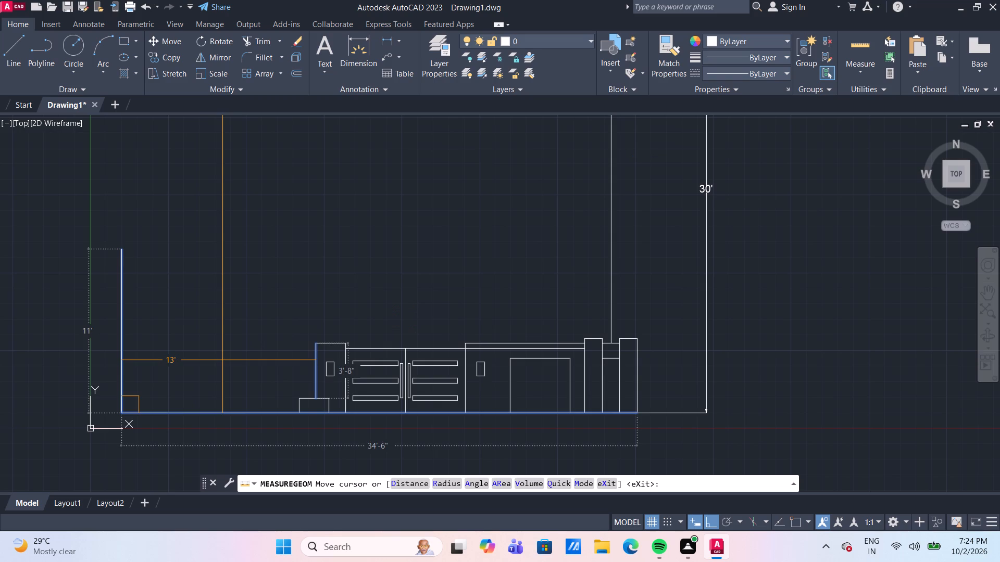
key(Escape)
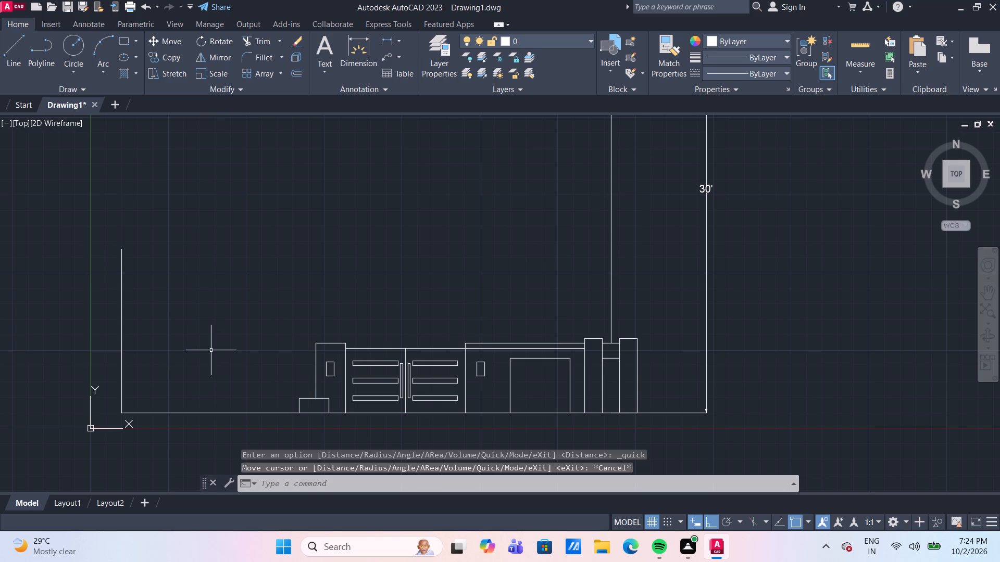
key(o)
key(Return)
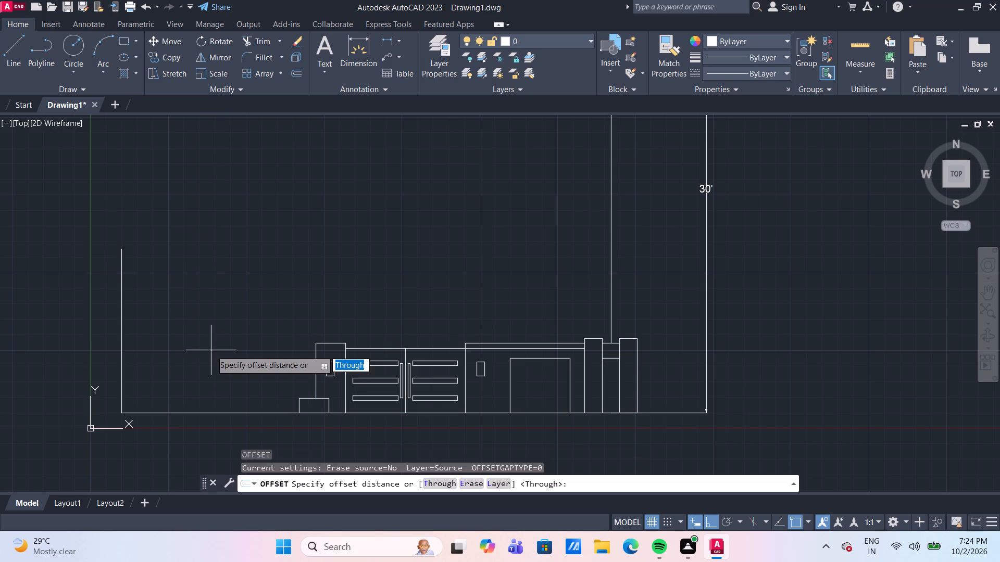
key(Return)
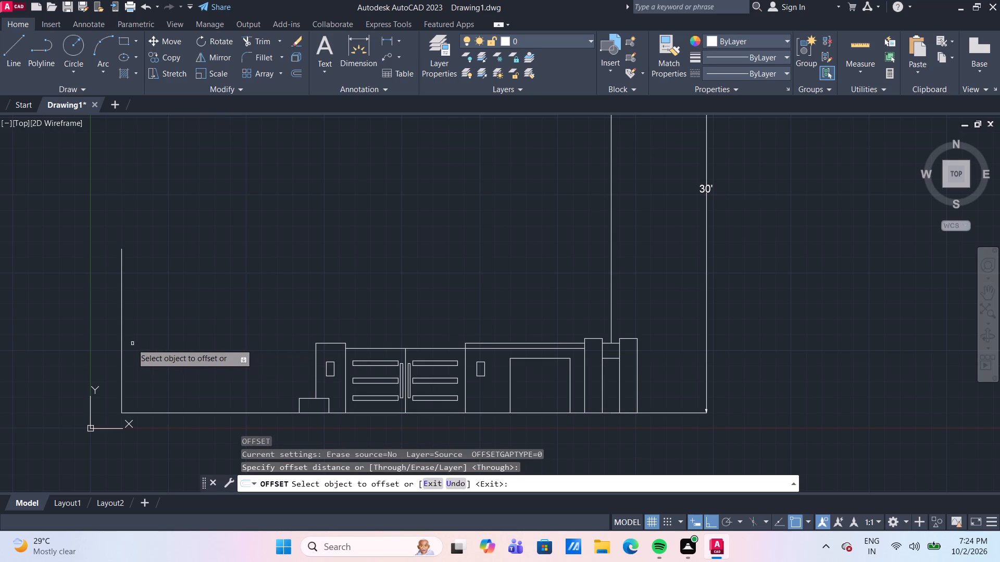
click(123, 341)
click(121, 341)
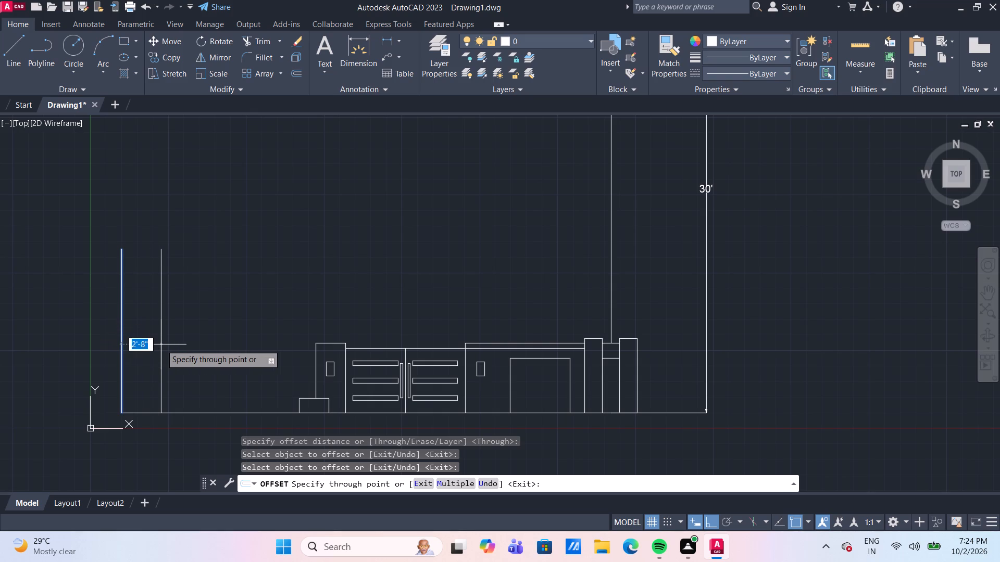
text(2')
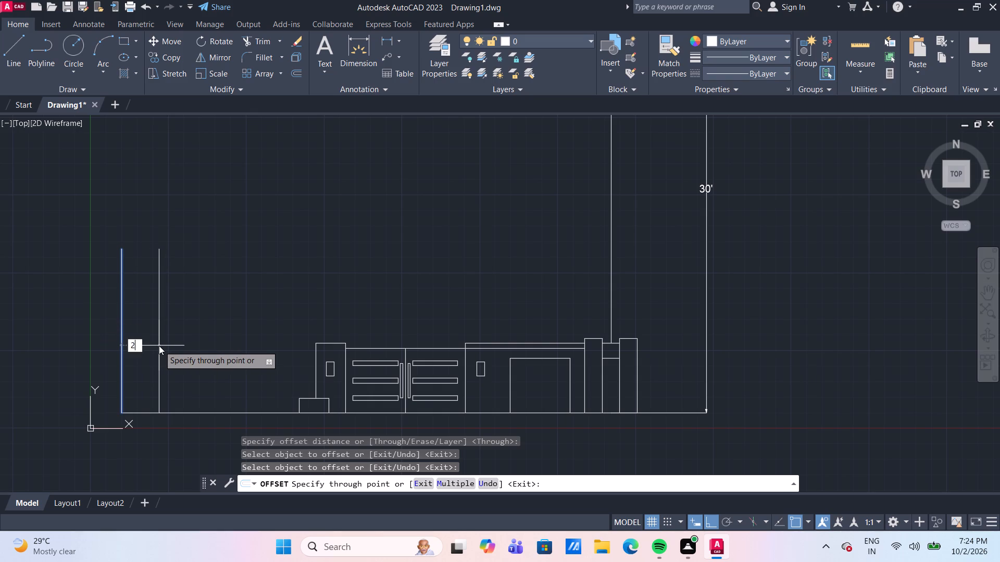
key(Return)
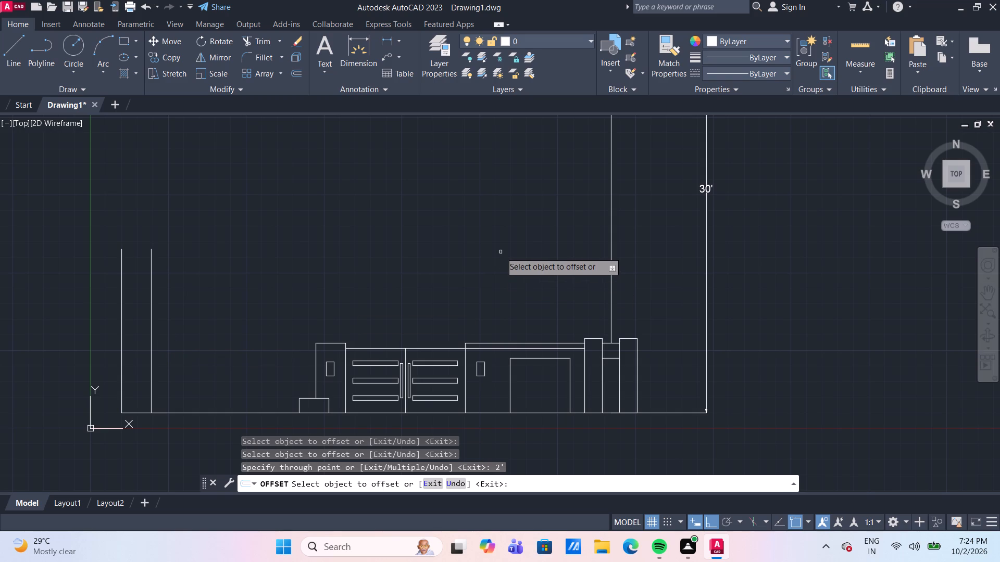
key(Escape)
Trim away the lower of the two horizontal lines along the wall top between the gate and the first tall pillar.
middle_drag(520, 293, 510, 239)
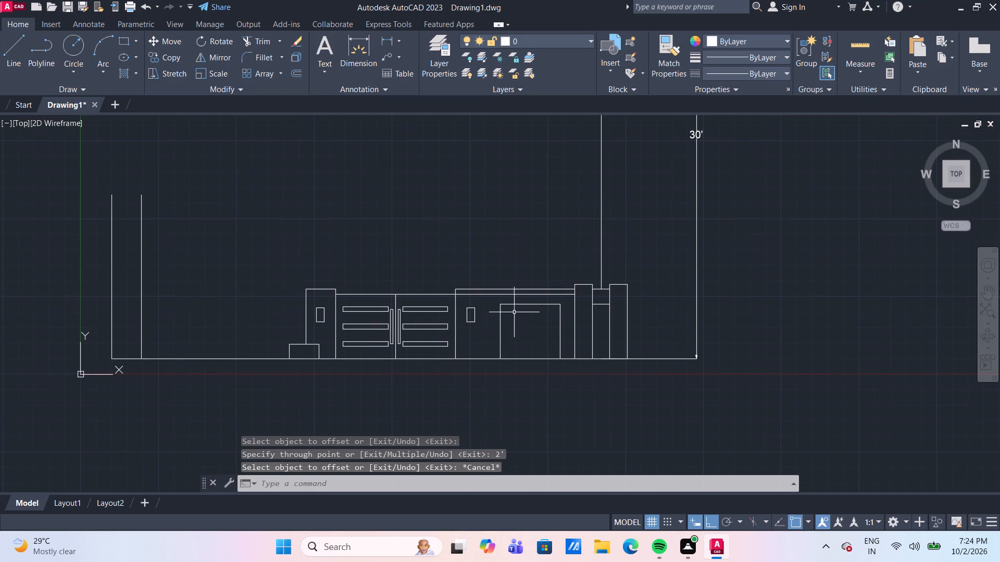
scroll(515, 313, up, 1)
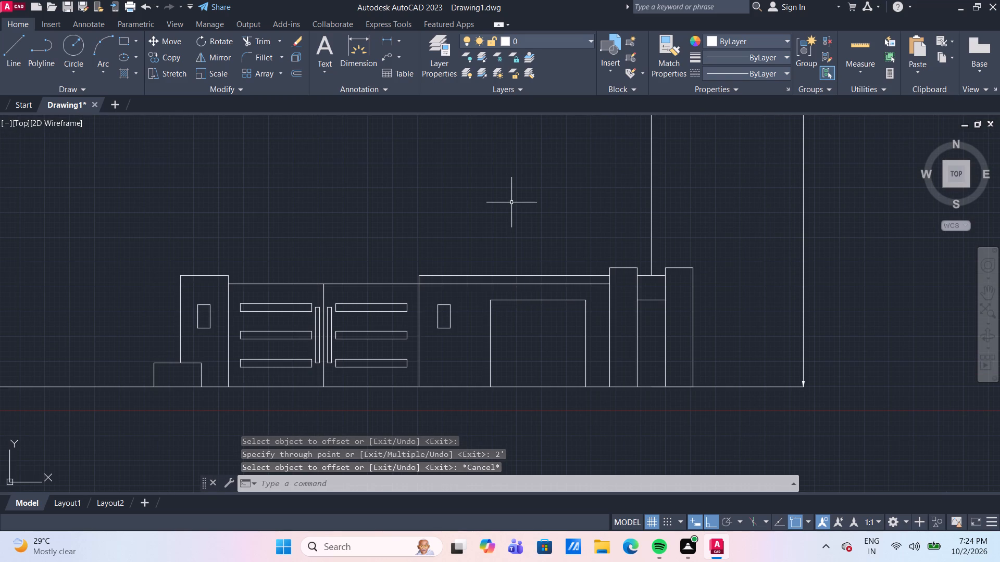
text(TR)
key(Return)
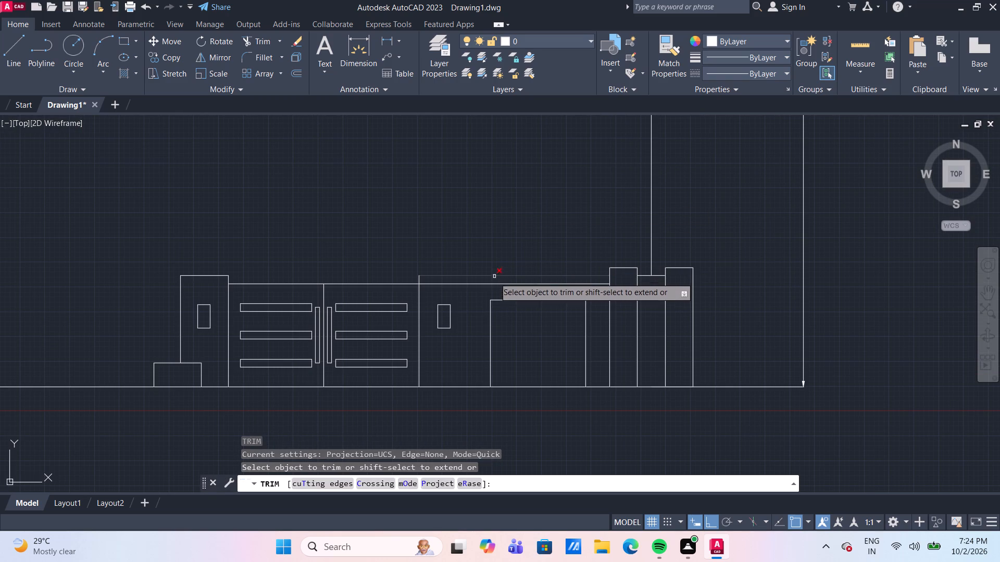
click(498, 284)
scroll(446, 167, down, 1)
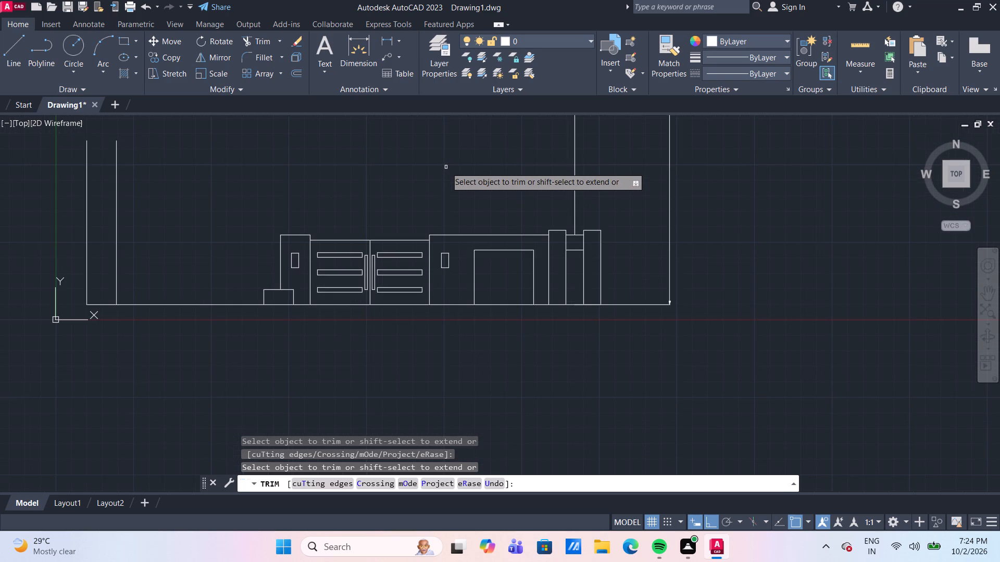
middle_drag(447, 167, 476, 162)
key(Escape)
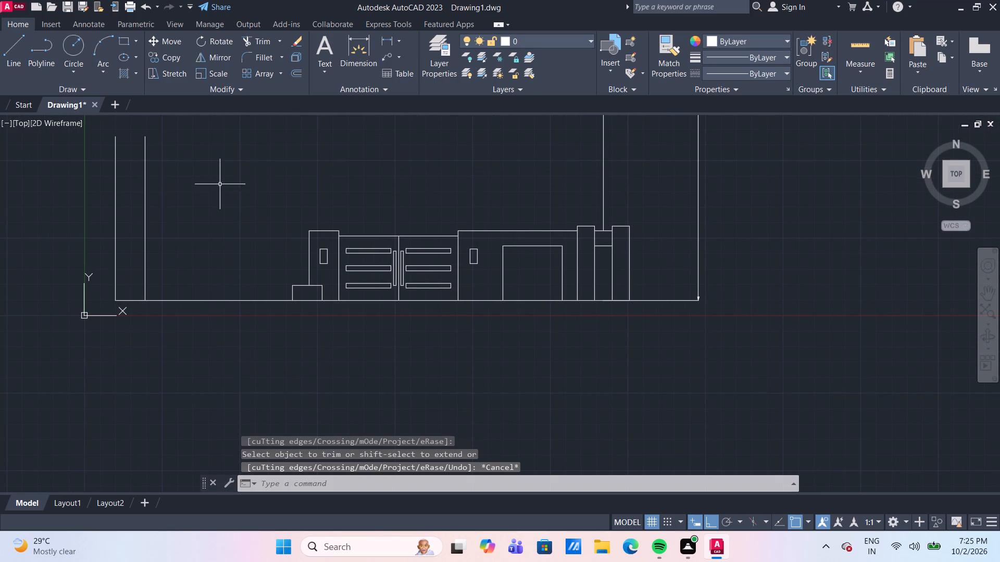
Offset the outer vertical edge of the small box beside the gate pillar by 11' toward the left end vertical.
middle_drag(222, 189, 243, 216)
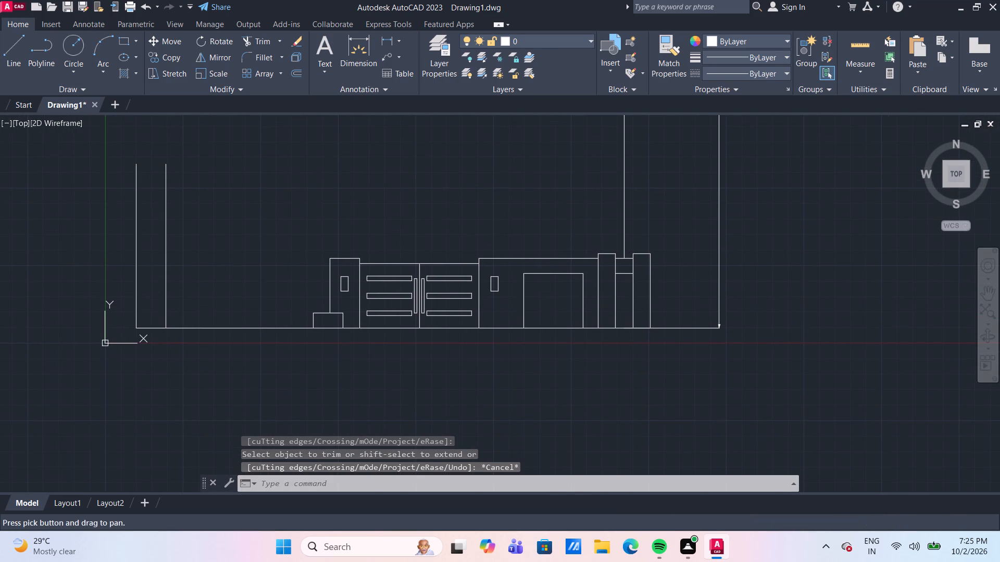
middle_drag(243, 216, 242, 244)
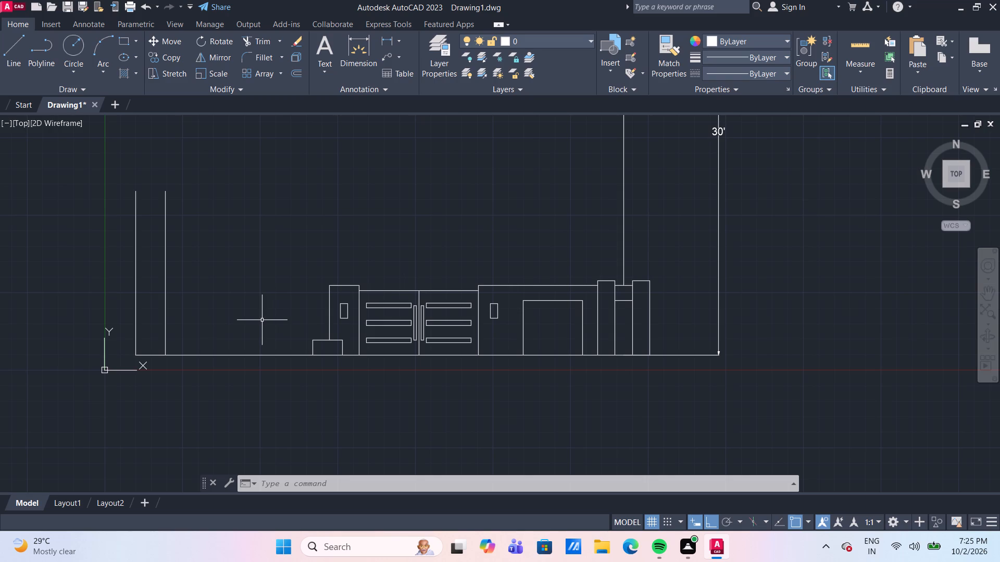
scroll(331, 376, up, 1)
middle_drag(331, 376, 334, 369)
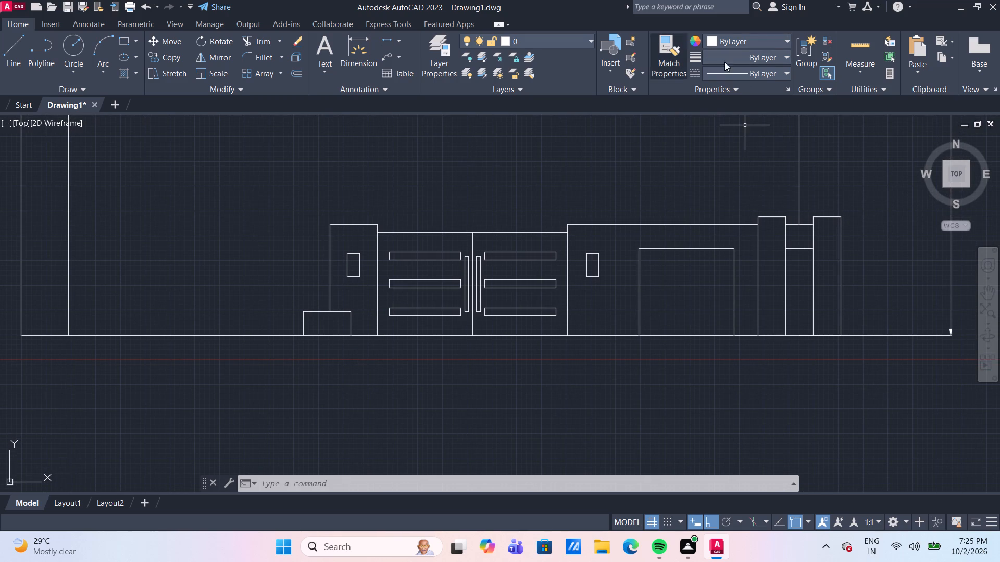
click(854, 45)
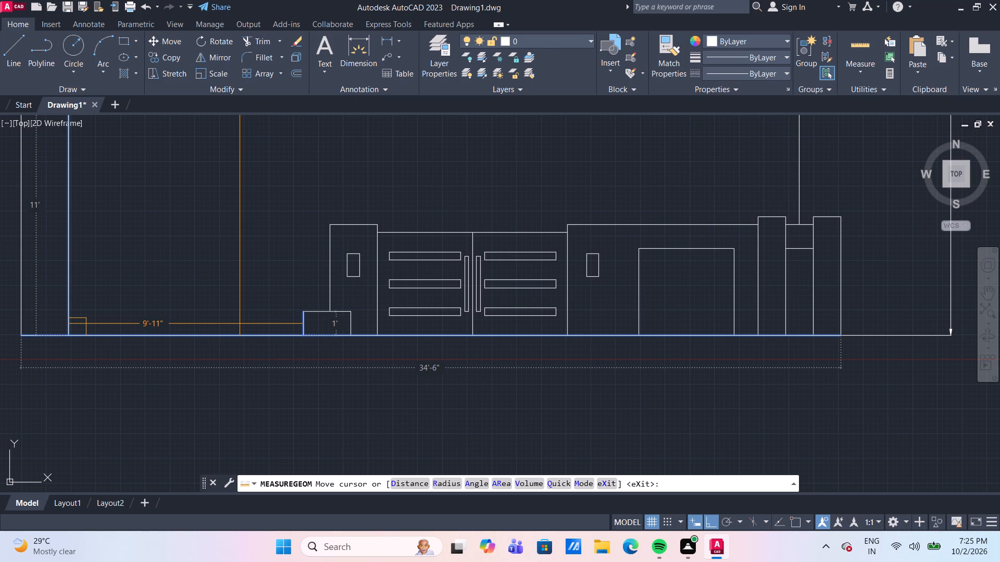
key(Escape)
scroll(243, 304, down, 1)
middle_drag(250, 305, 258, 308)
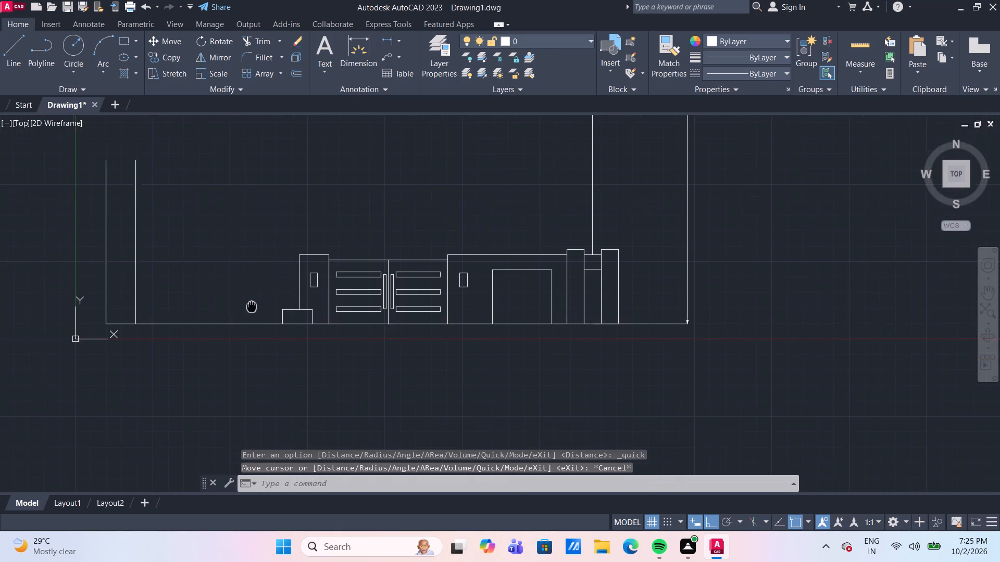
middle_drag(258, 308, 259, 308)
key(o)
key(Return)
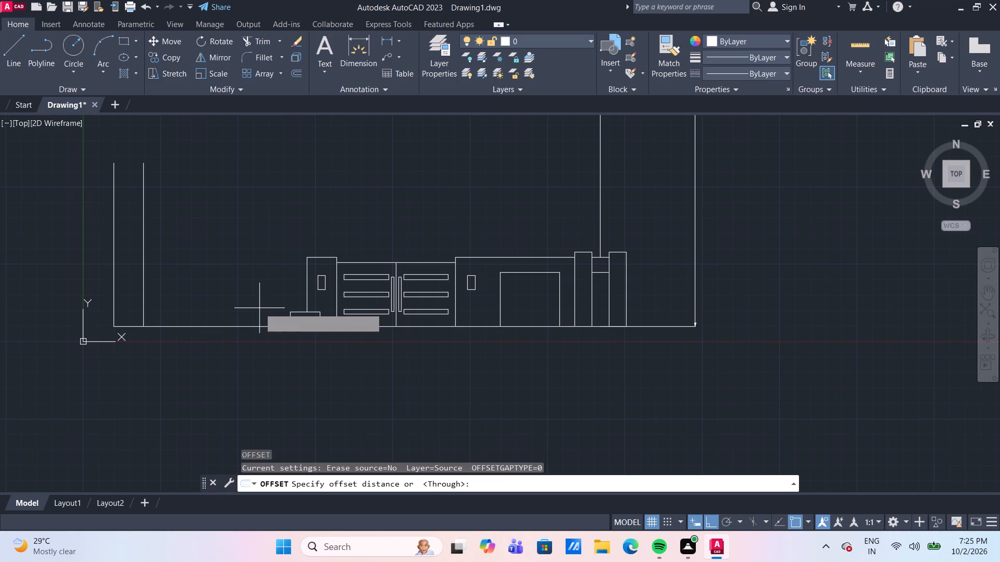
key(Return)
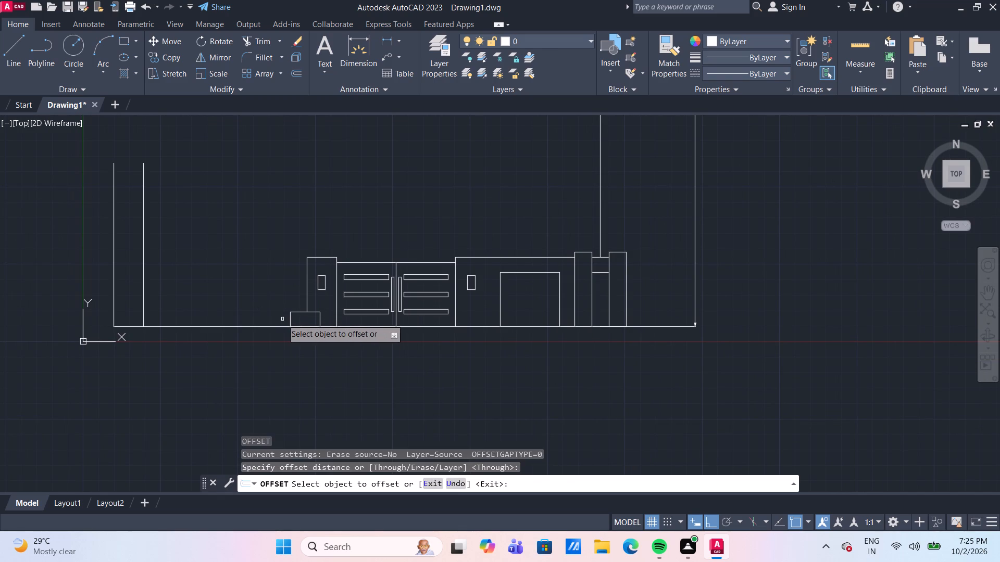
click(291, 321)
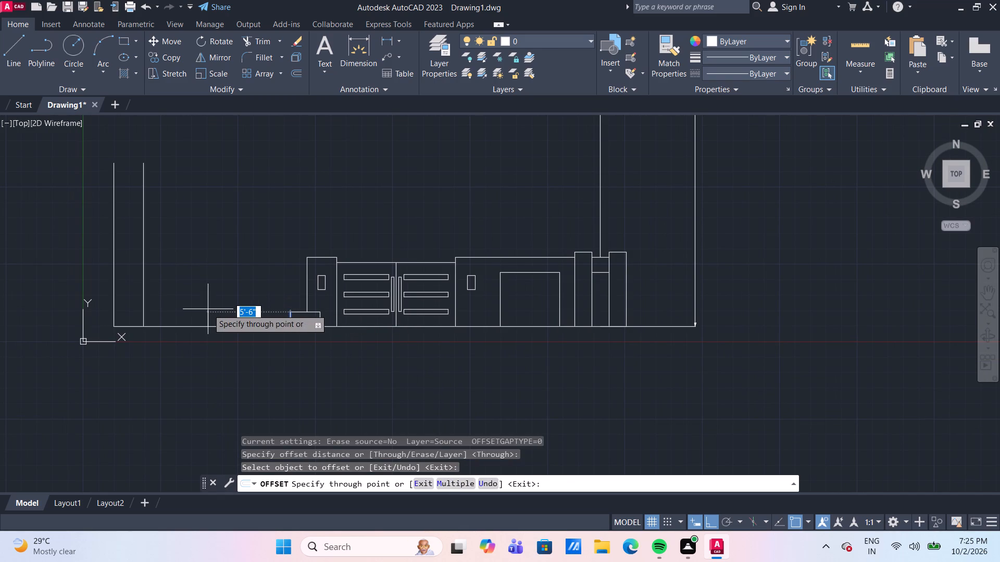
text(11')
key(Return)
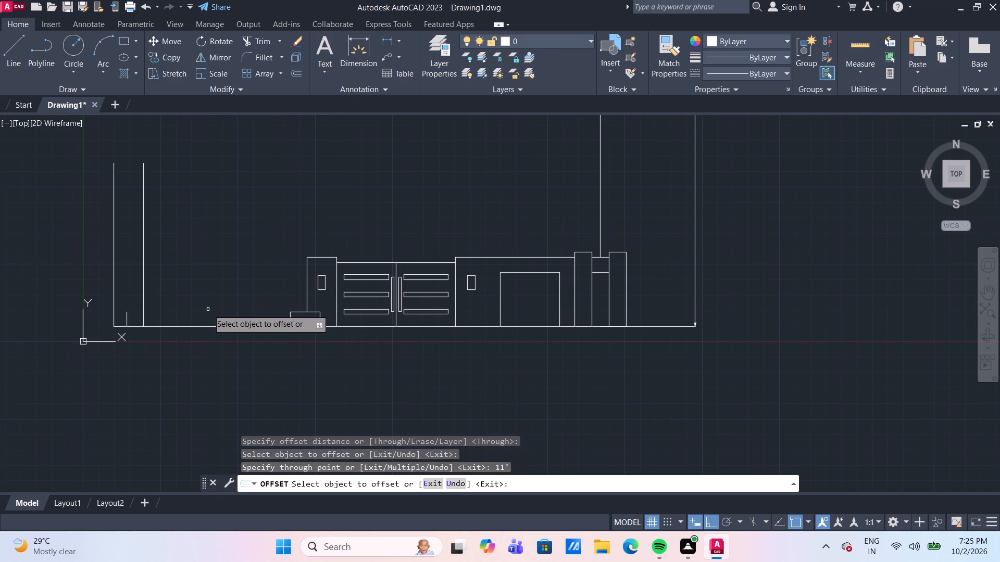
key(Escape)
Measure the gap between the left end vertical and the short offset line, and review the whole elevation.
scroll(137, 329, up, 2)
middle_drag(143, 329, 156, 309)
click(856, 53)
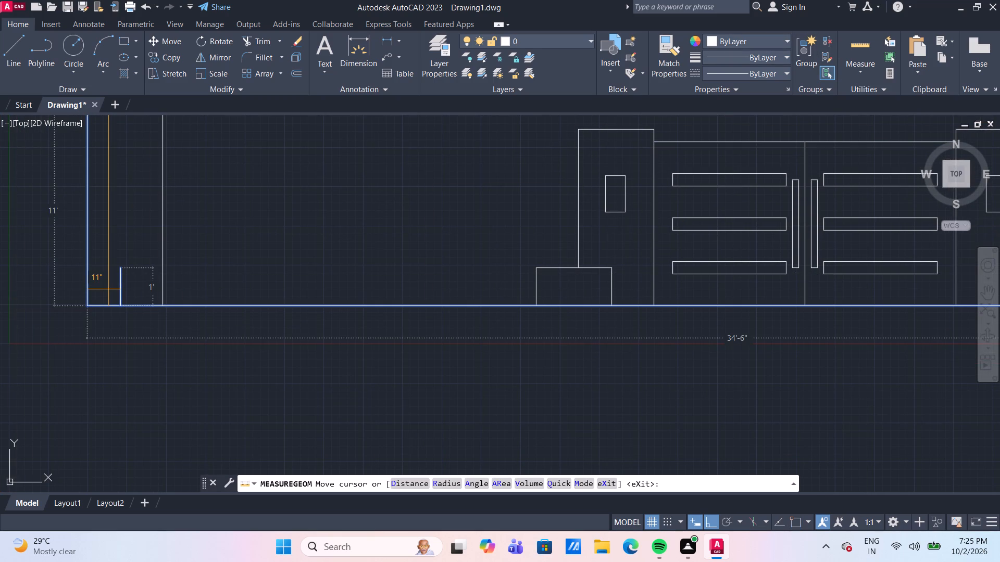
key(Escape)
scroll(280, 263, down, 4)
scroll(297, 324, down, 1)
scroll(314, 356, up, 1)
middle_drag(314, 356, 259, 346)
scroll(259, 344, down, 1)
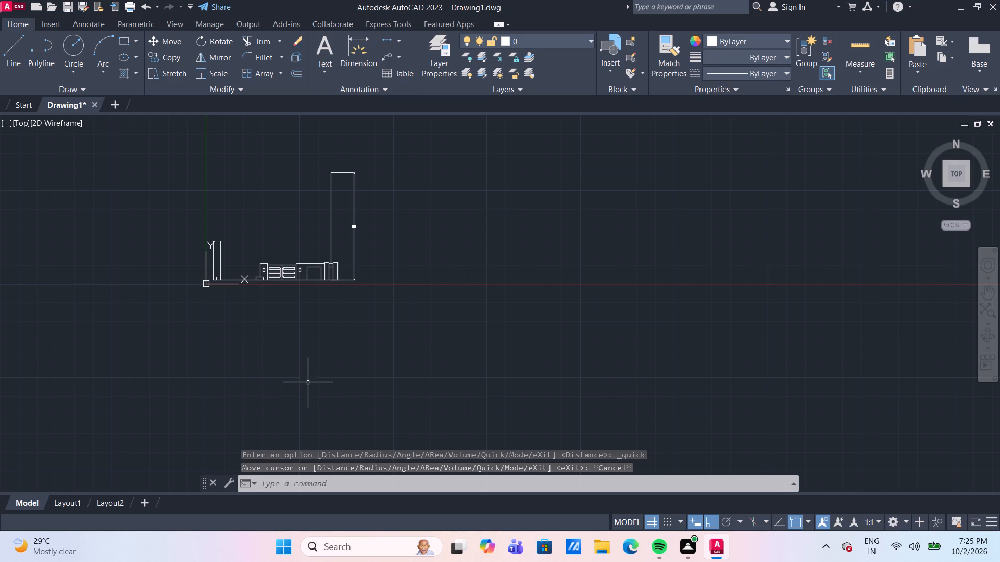
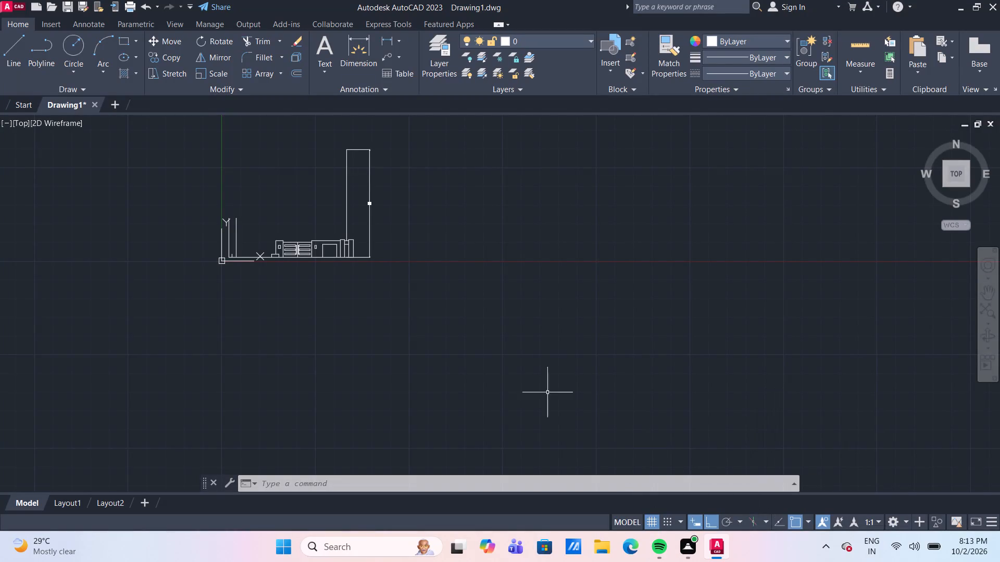
Draw a 14' horizontal line from the top of the tall vertical toward the gate, with a vertical about 16'-1" down from its end.
middle_drag(512, 373, 594, 425)
scroll(482, 295, up, 2)
middle_drag(498, 295, 632, 374)
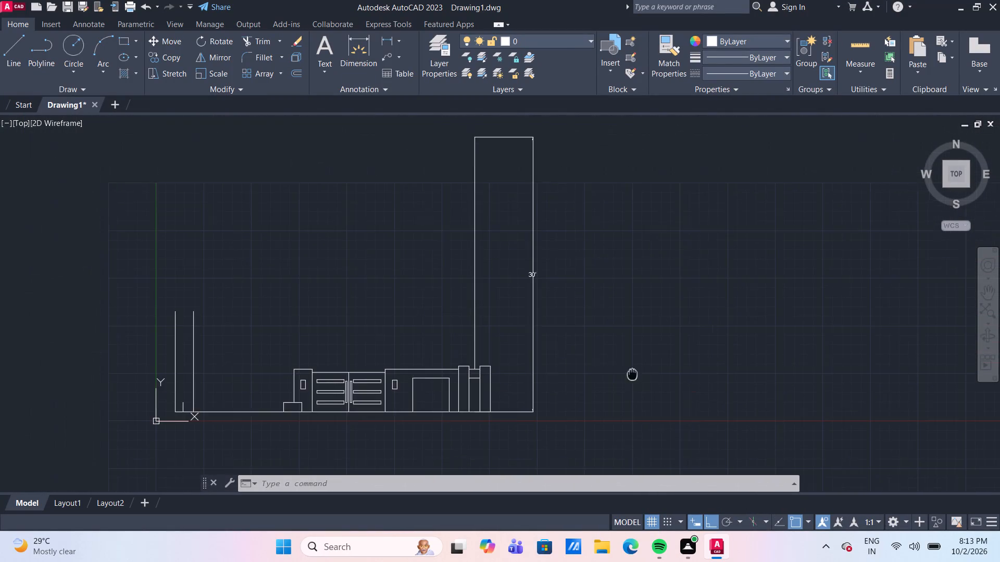
scroll(407, 256, up, 1)
middle_drag(407, 256, 440, 264)
scroll(440, 264, down, 3)
scroll(440, 264, up, 2)
middle_drag(440, 264, 454, 266)
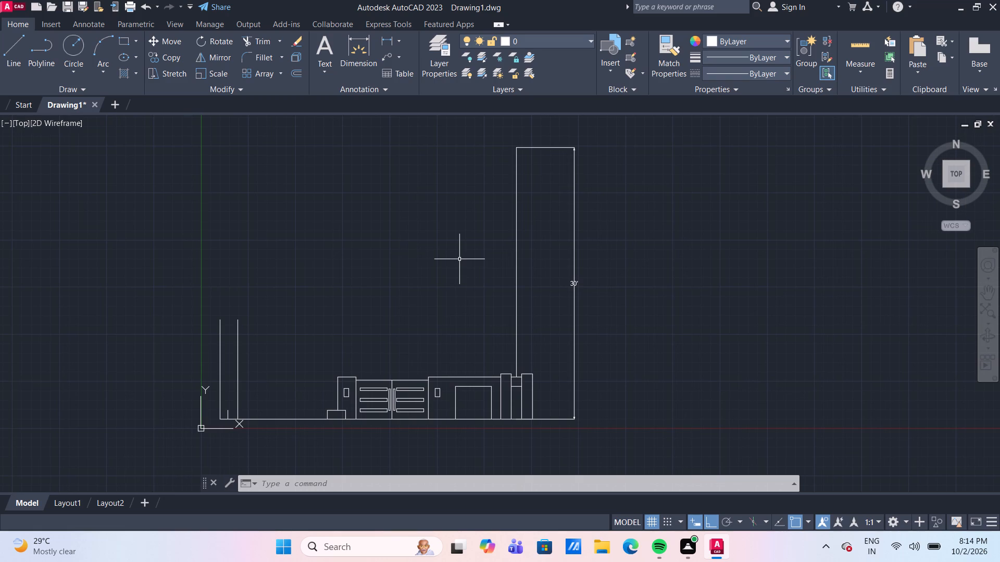
key(l)
key(Return)
click(514, 149)
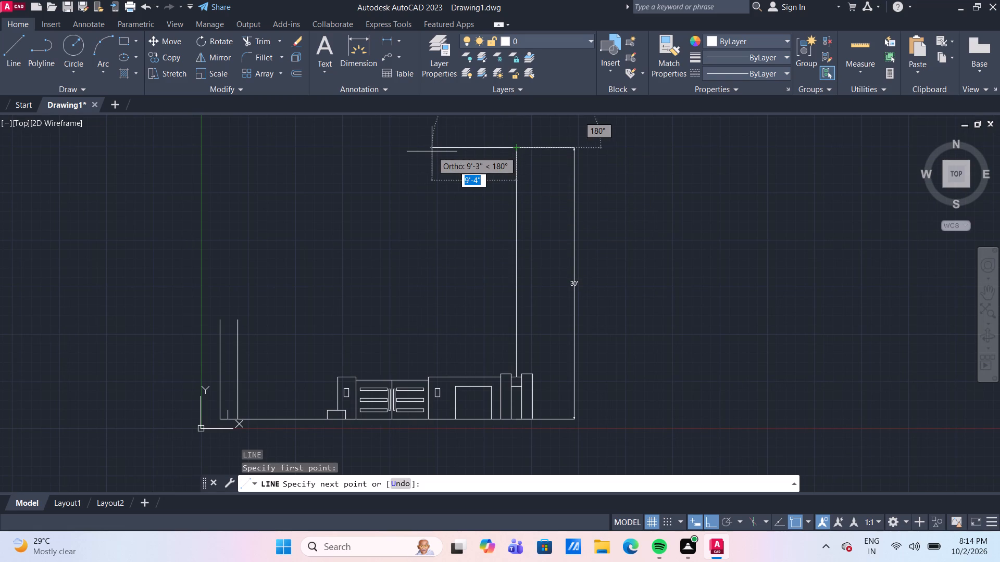
text(14)
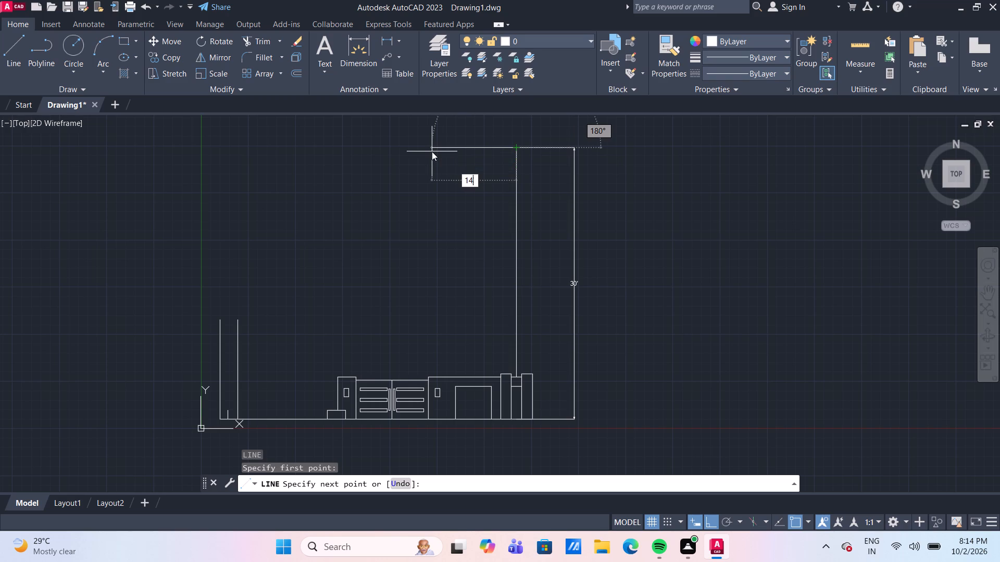
key(apostrophe)
key(Return)
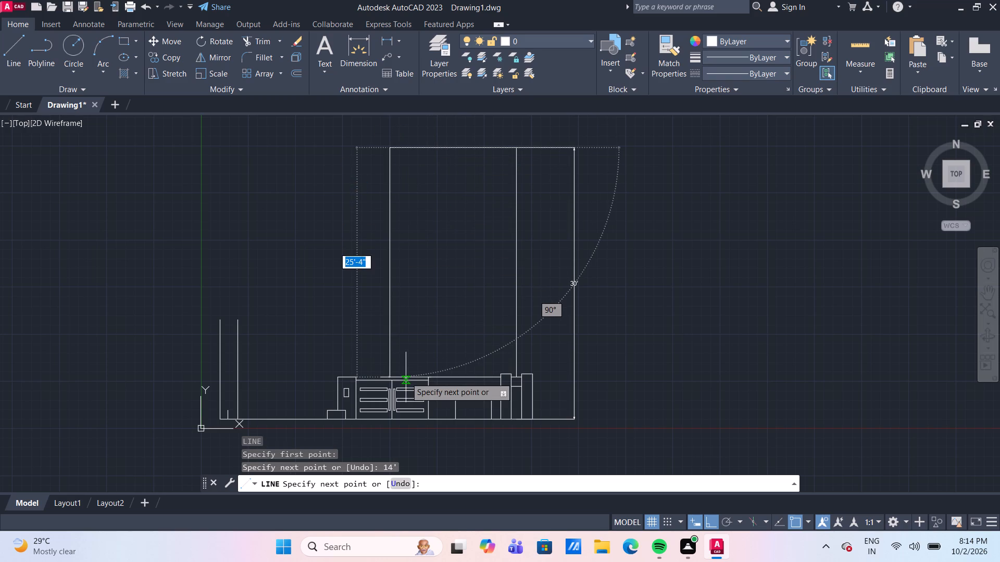
scroll(406, 377, up, 1)
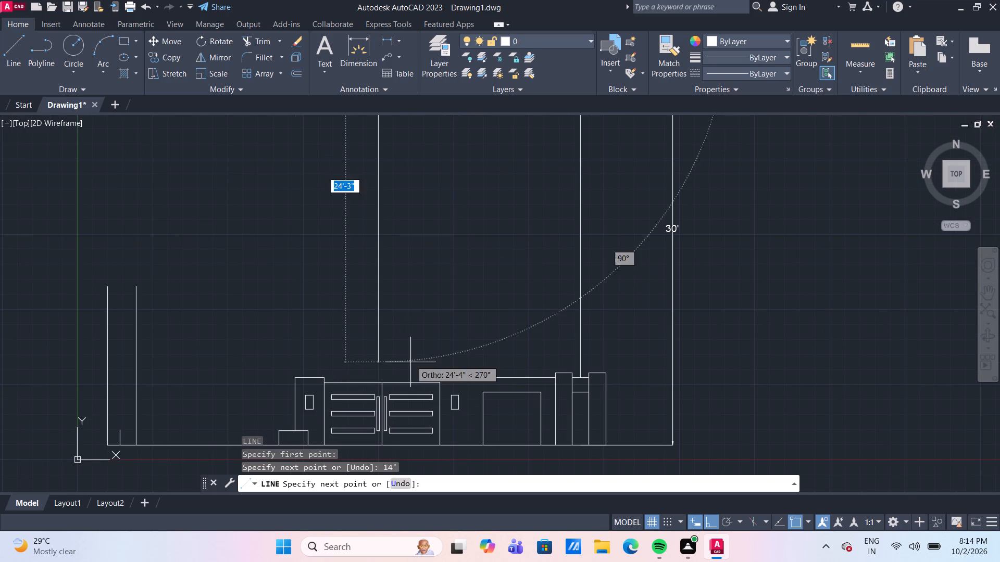
click(391, 244)
key(Return)
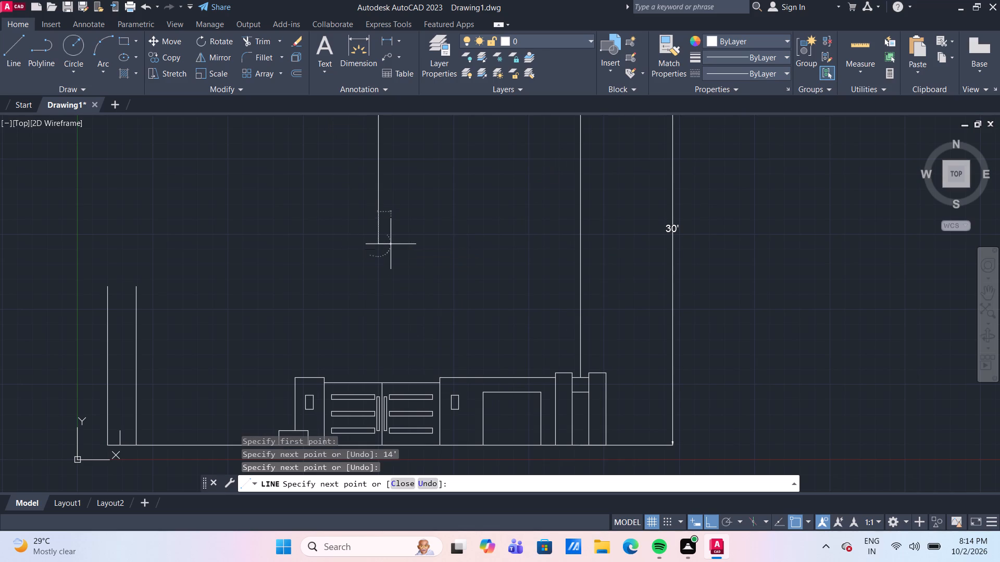
Delete the 30' dimension beside the tall vertical.
scroll(391, 244, down, 3)
scroll(414, 212, up, 2)
middle_drag(414, 212, 451, 241)
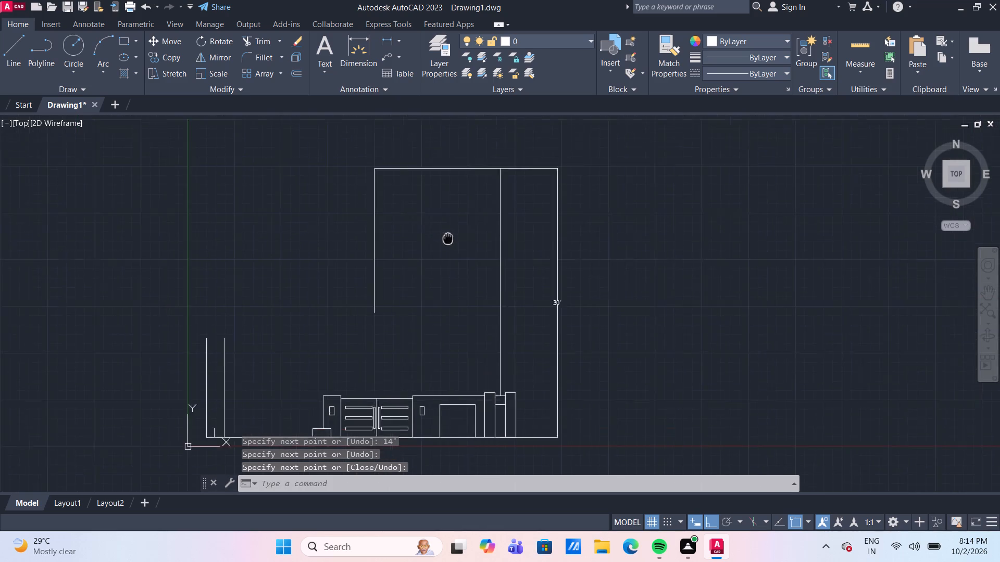
middle_drag(451, 241, 459, 261)
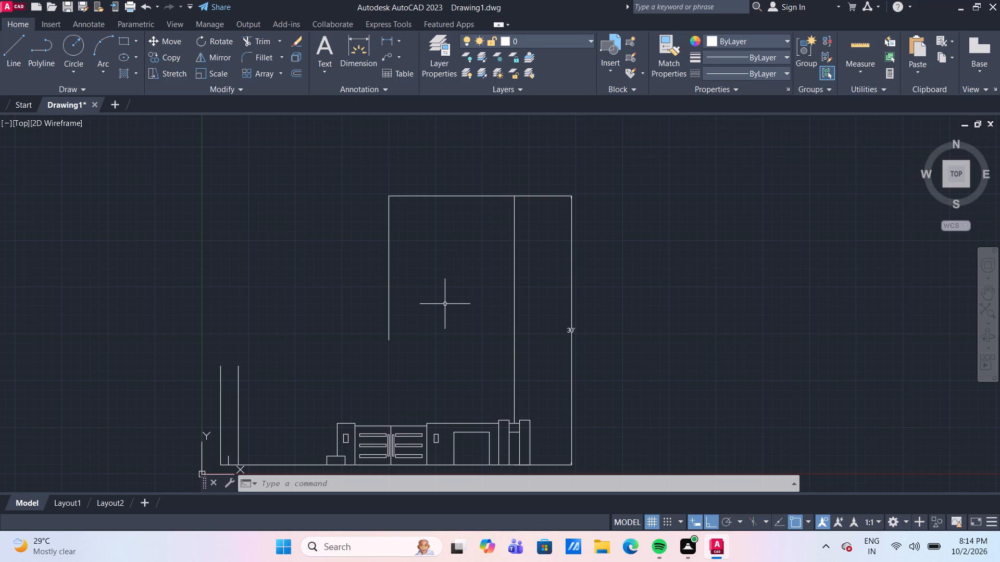
middle_drag(469, 318, 468, 313)
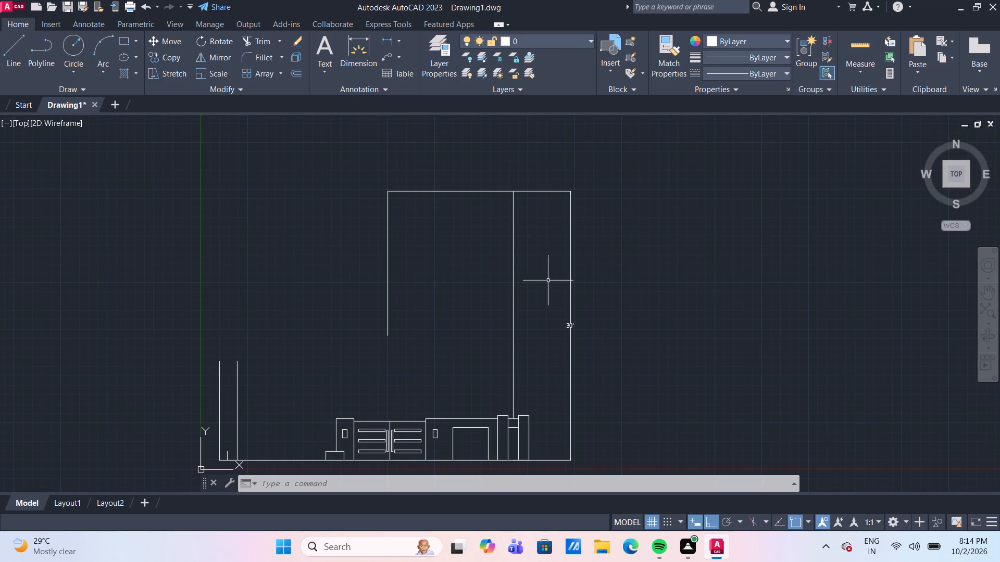
click(637, 244)
click(548, 169)
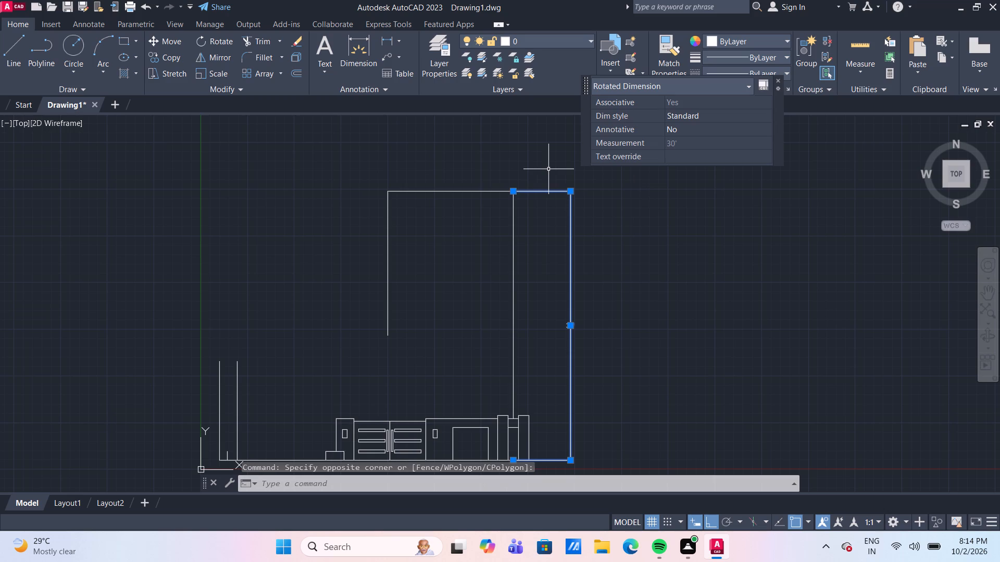
key(Delete)
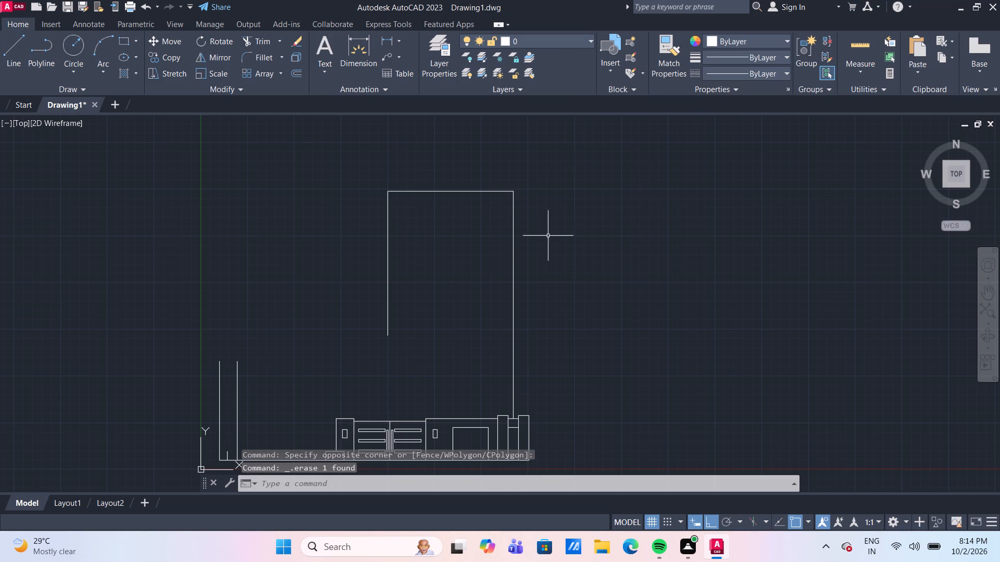
Measure the width and height of the open upper-storey outline above the wall.
click(868, 47)
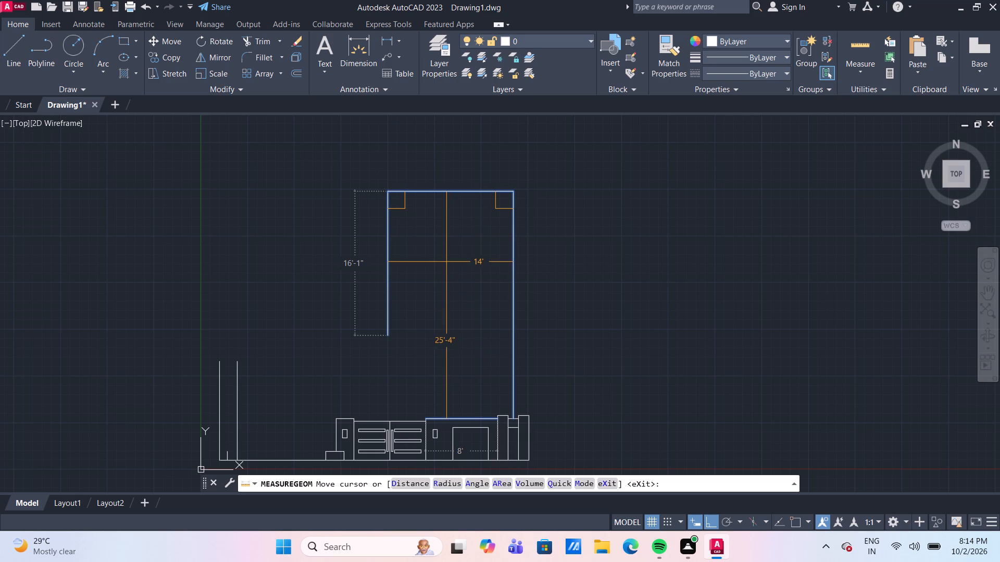
middle_drag(446, 262, 461, 218)
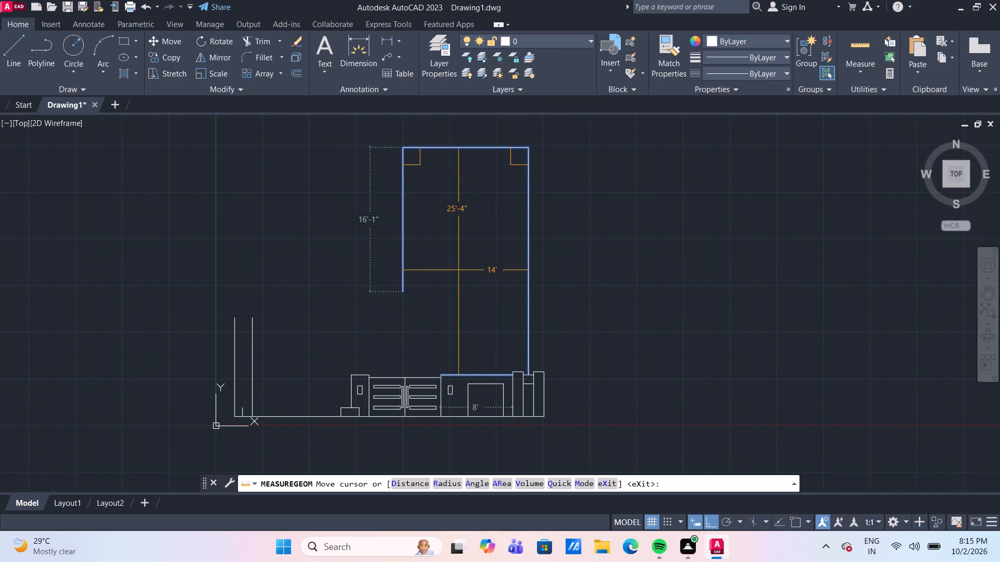
key(Escape)
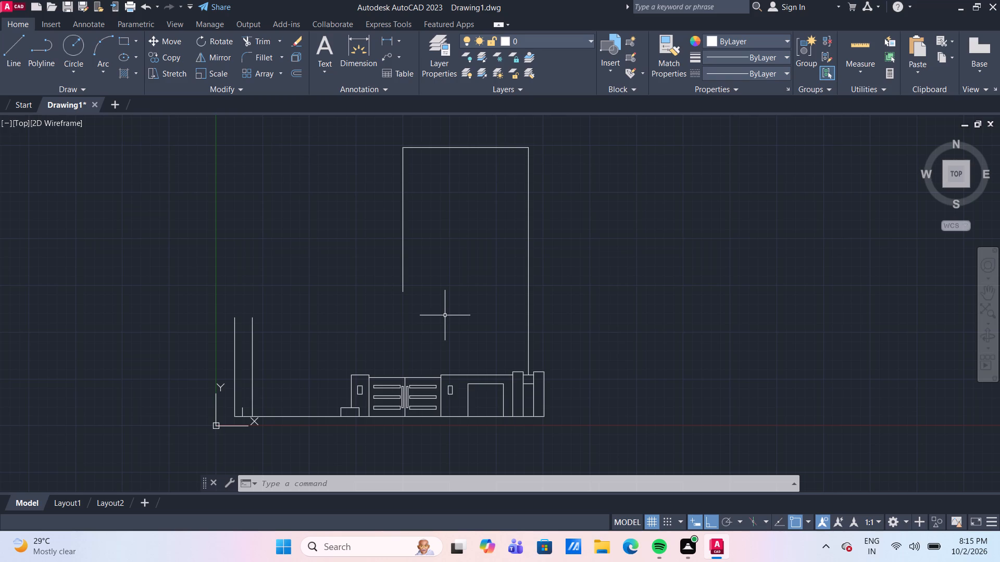
Offset the open-ended vertical above the gate by 3' outward, toward the left end of the elevation.
key(o)
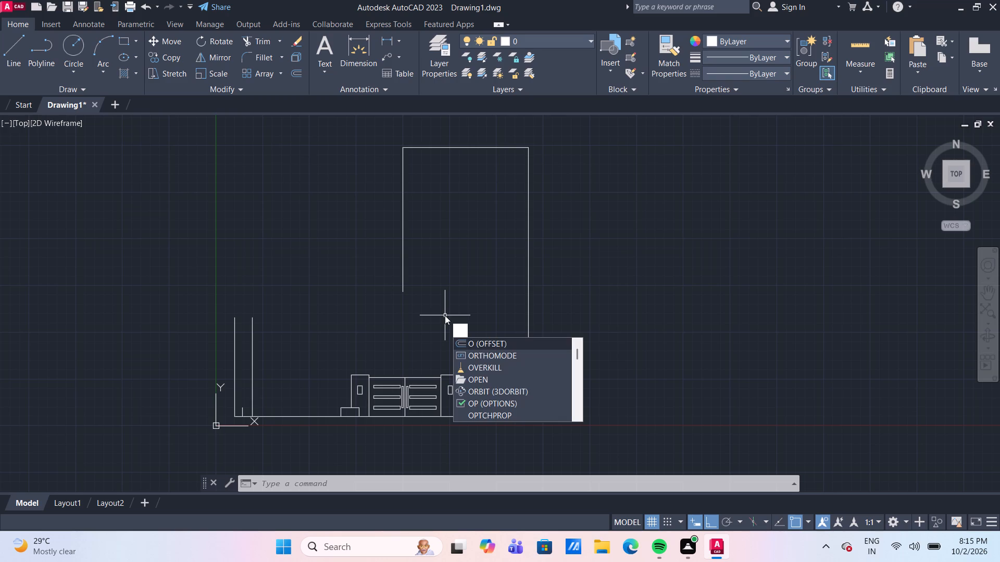
key(Return)
key(Return)
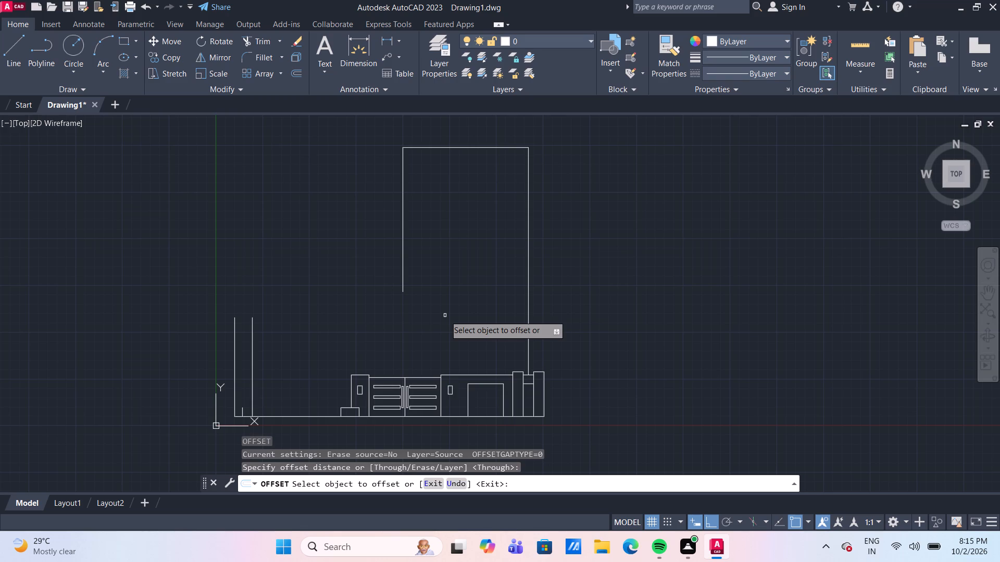
click(403, 251)
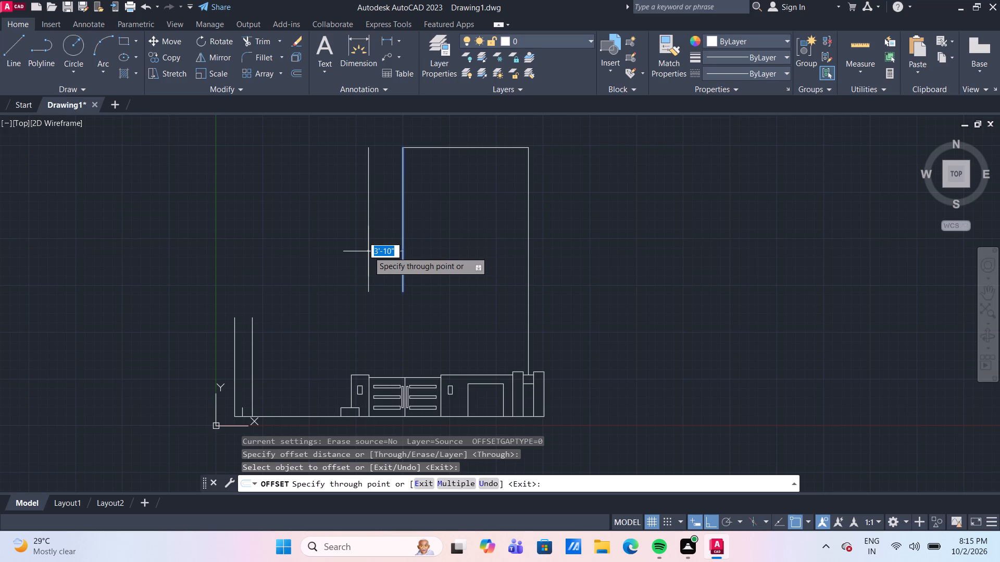
text(3')
key(Return)
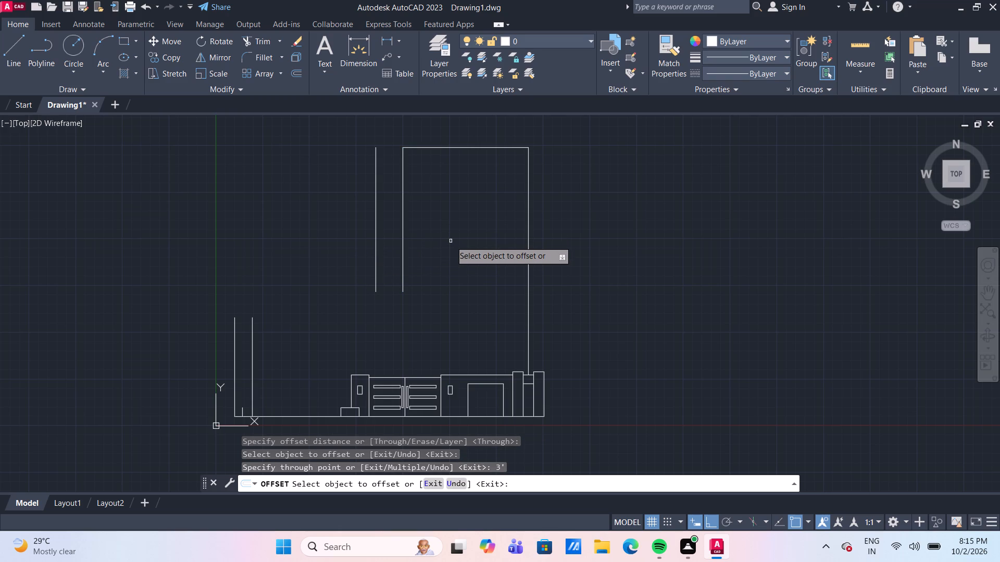
Offset the 14' top horizontal line by 3' downward.
middle_drag(451, 241, 447, 252)
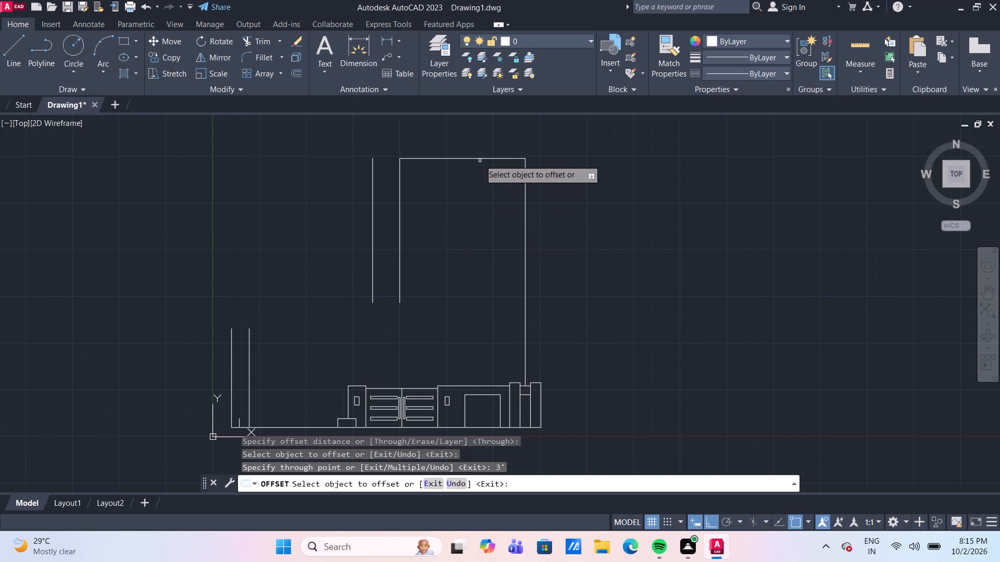
click(480, 160)
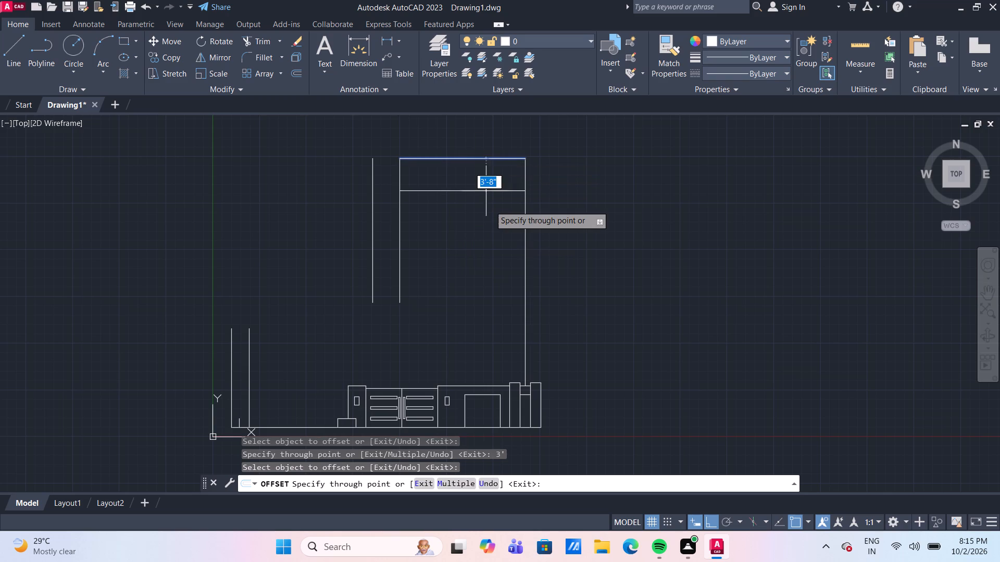
text(3')
key(Return)
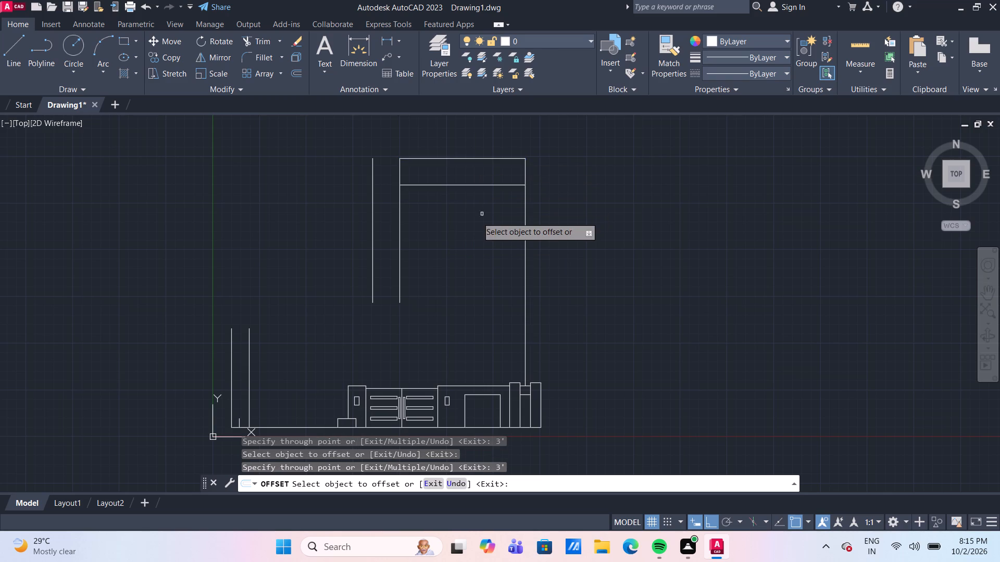
key(Escape)
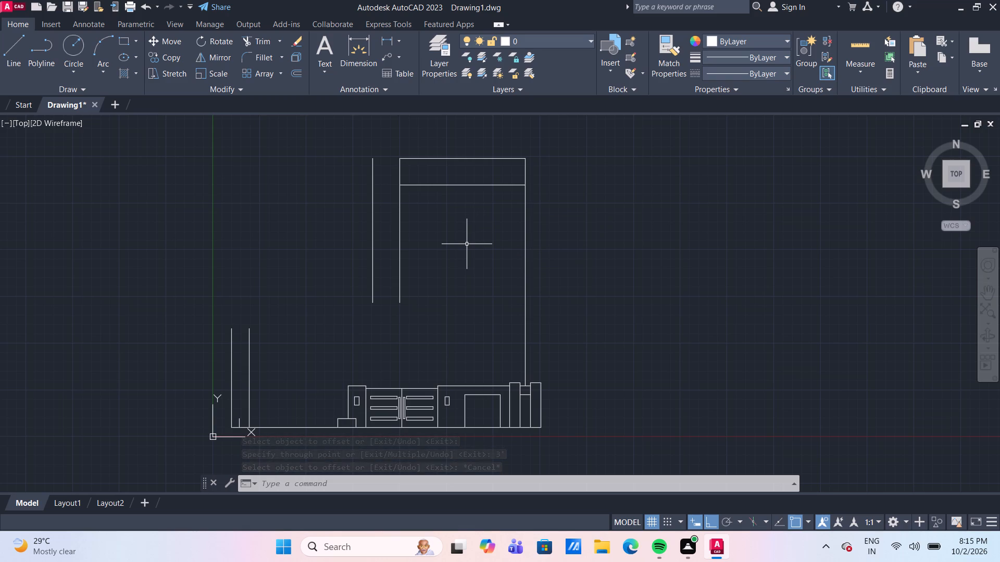
Delete the inner 11' vertical and the short 1' line near the left end of the base line.
middle_drag(260, 383, 268, 328)
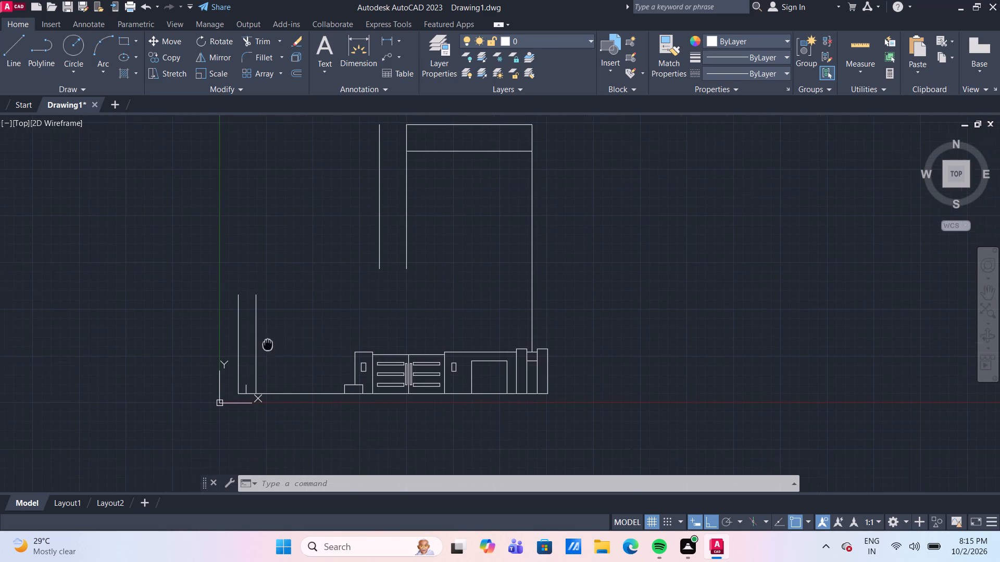
middle_drag(268, 328, 268, 327)
scroll(256, 347, up, 1)
click(256, 347)
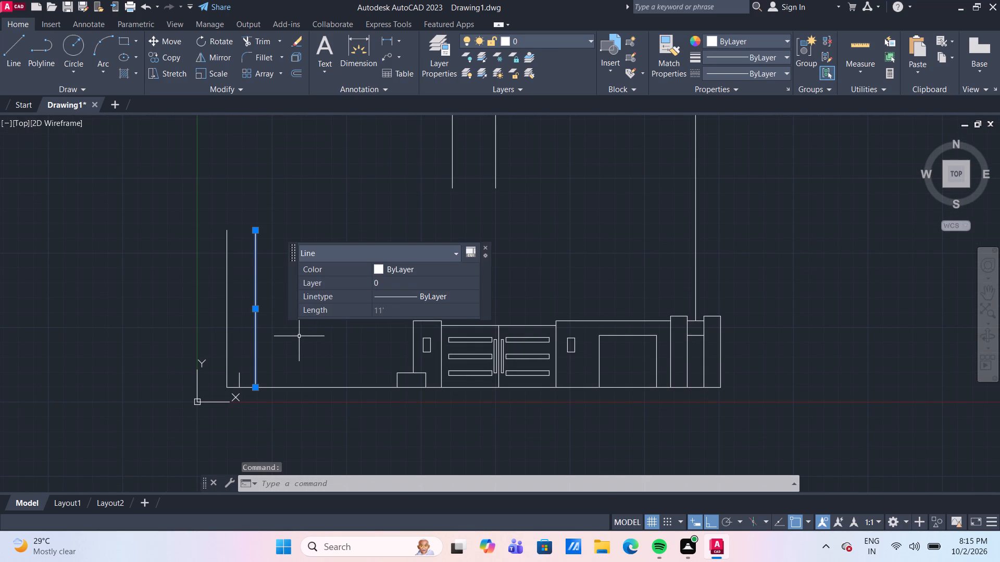
key(Delete)
scroll(232, 377, up, 1)
middle_drag(234, 376, 242, 350)
click(249, 353)
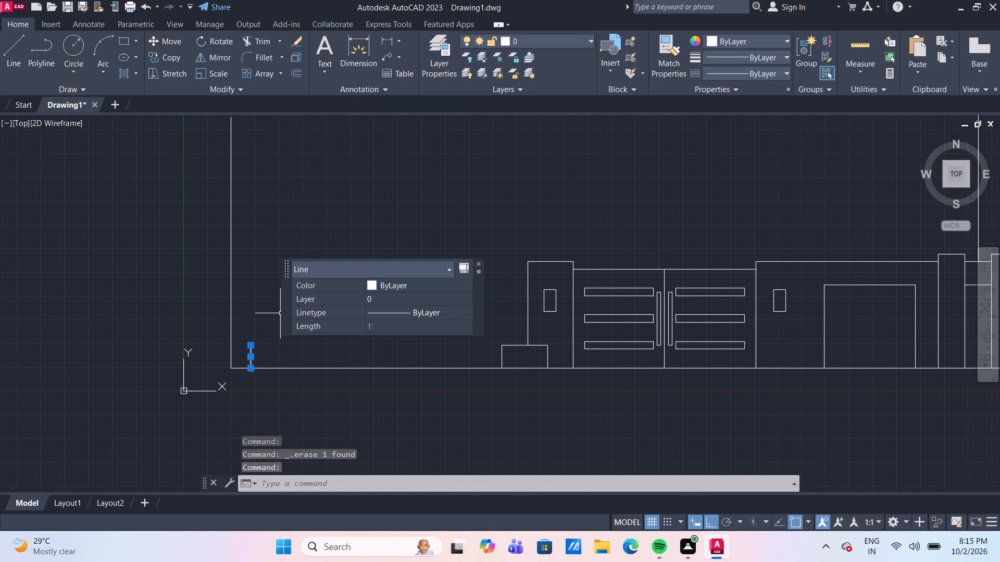
key(Delete)
Offset the vertical at the left end of the base line by 1' inward, toward the gate.
key(o)
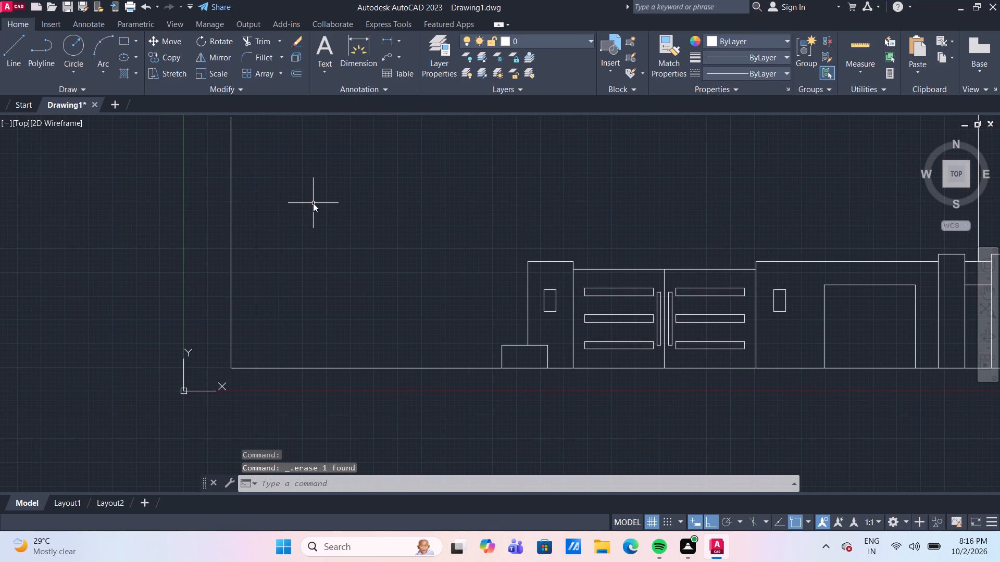
key(Return)
key(Return)
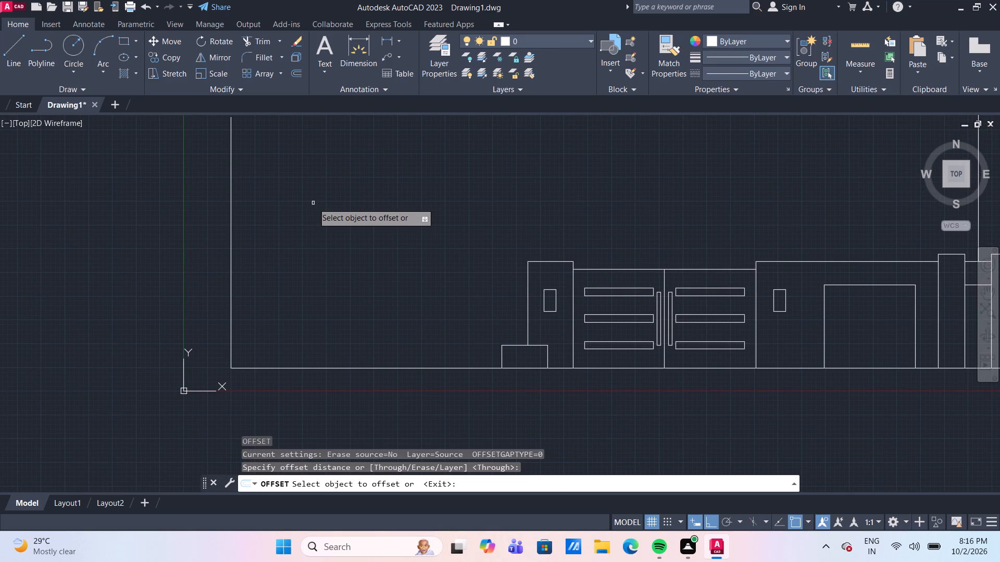
drag(230, 195, 240, 194)
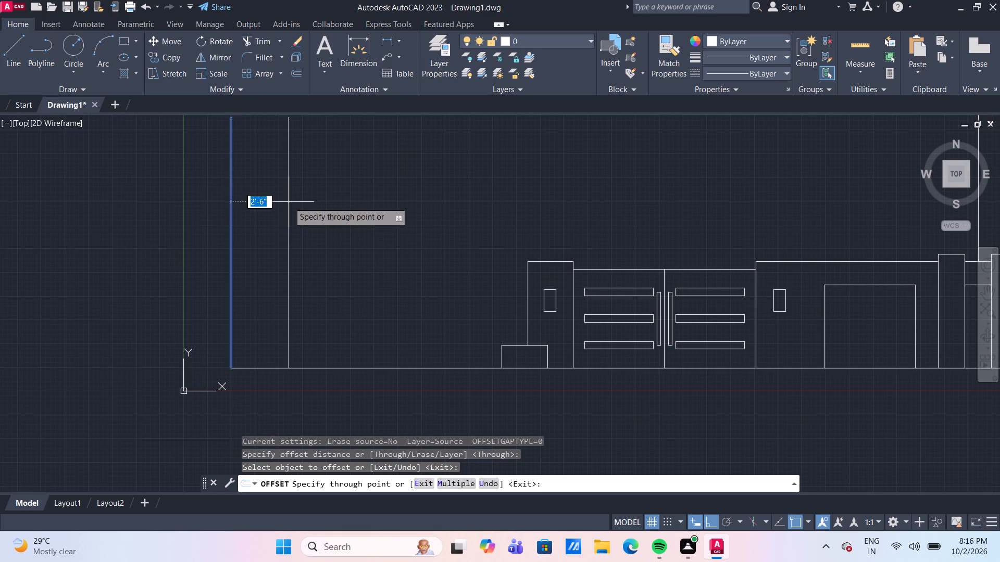
text(1')
key(Return)
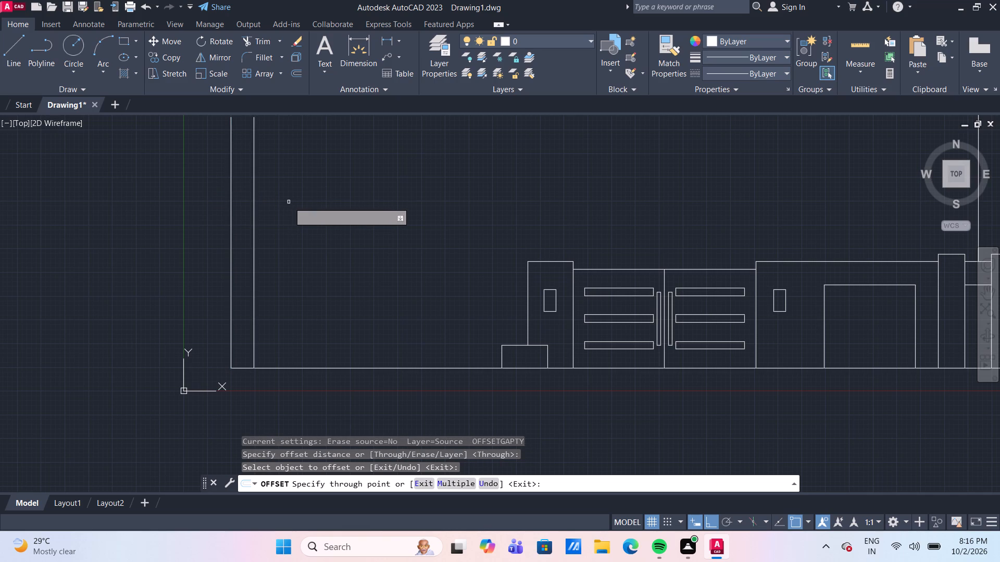
Offset the inner of the two left end verticals by 11' toward the gate pillar.
click(255, 210)
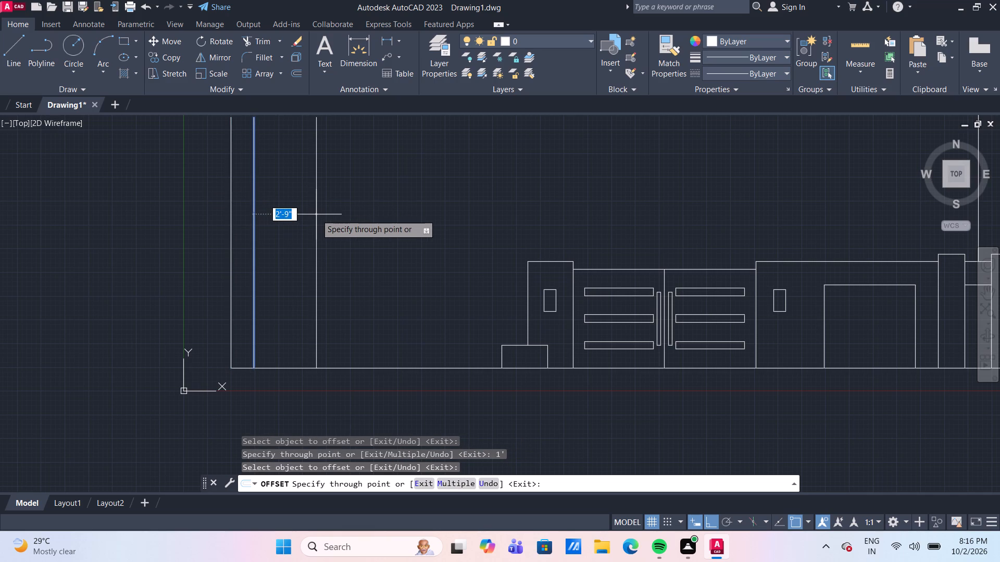
text(11')
key(Return)
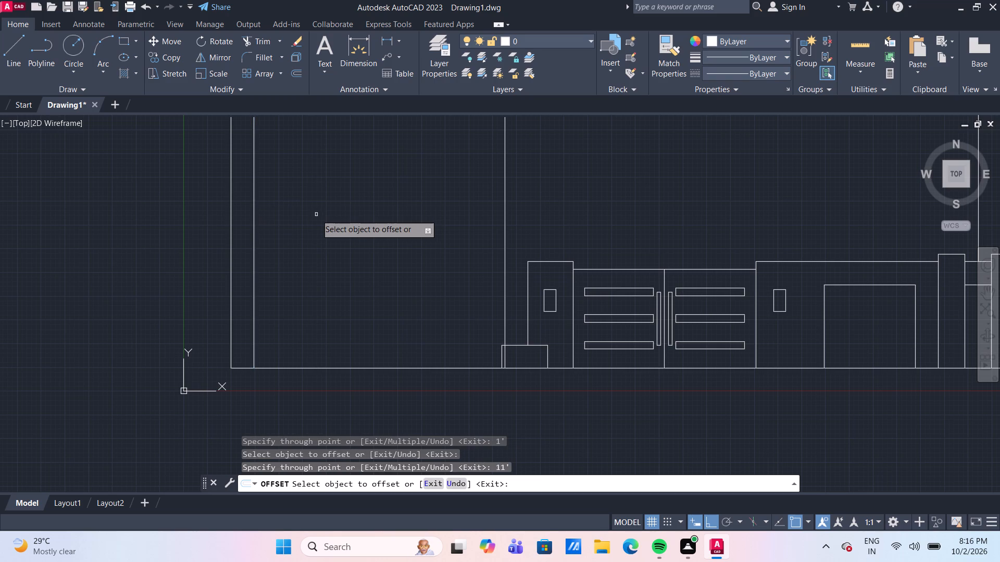
scroll(455, 271, up, 1)
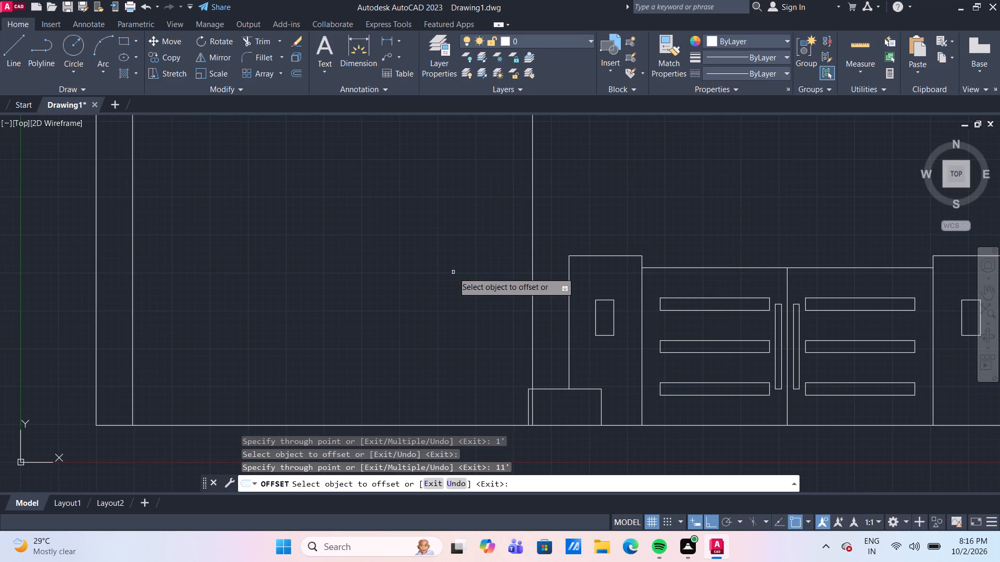
middle_drag(449, 284, 409, 288)
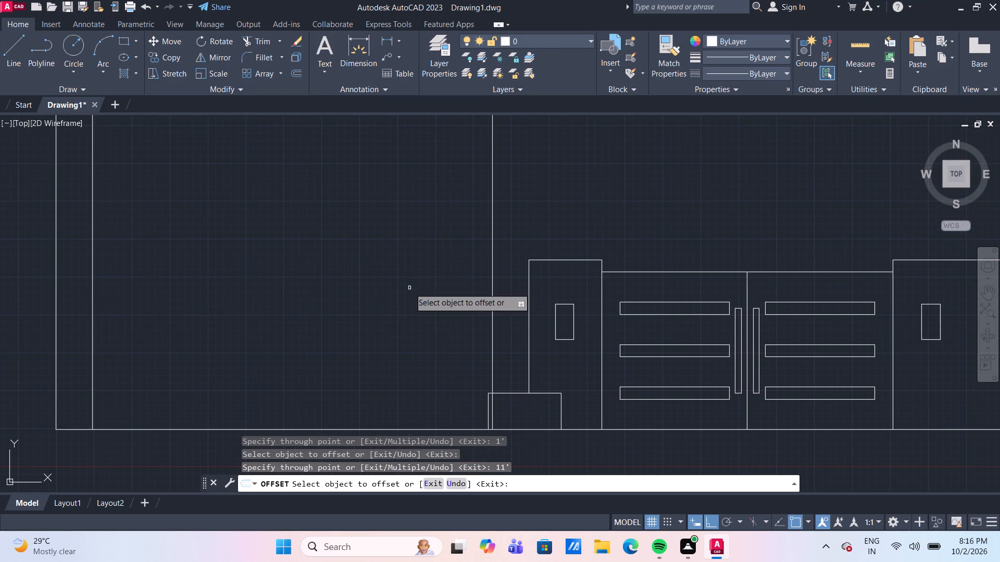
Stretch the lower end of the upper-storey outline's outermost left vertical down to just above the gate, making it about 24'-5" long.
key(Escape)
scroll(631, 219, down, 3)
middle_drag(692, 208, 495, 262)
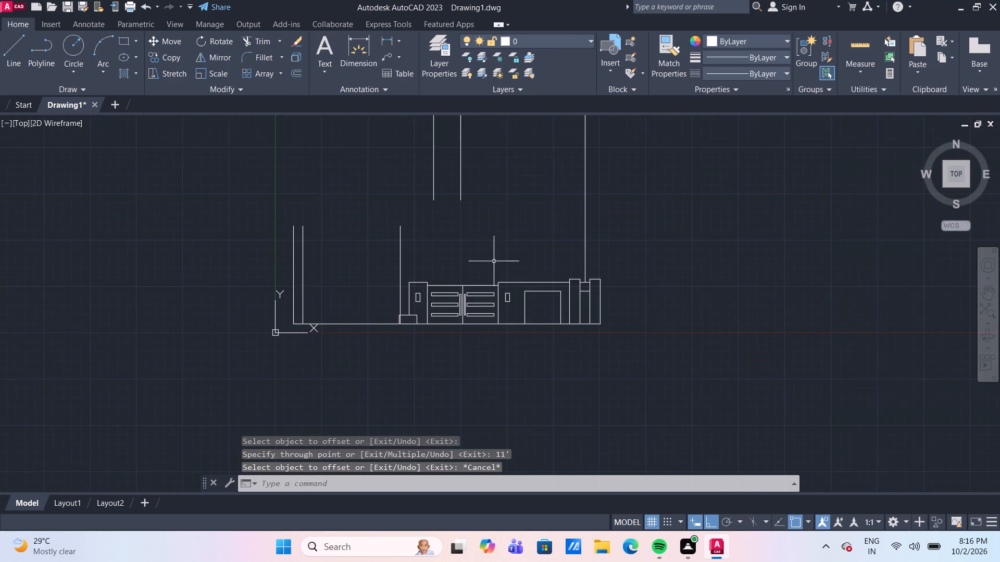
scroll(481, 253, up, 2)
middle_drag(473, 252, 479, 244)
scroll(479, 244, down, 2)
scroll(476, 237, up, 1)
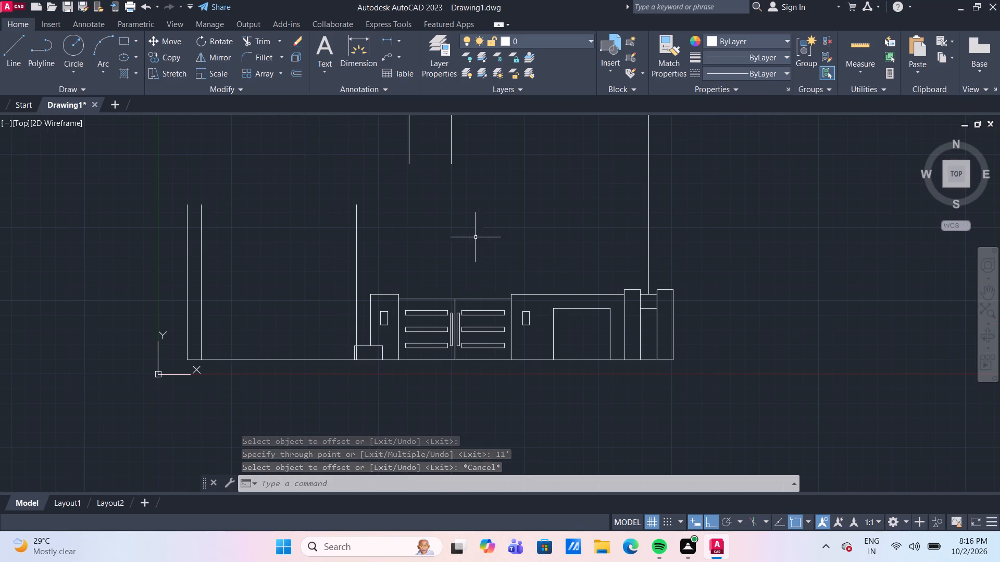
middle_drag(476, 237, 479, 251)
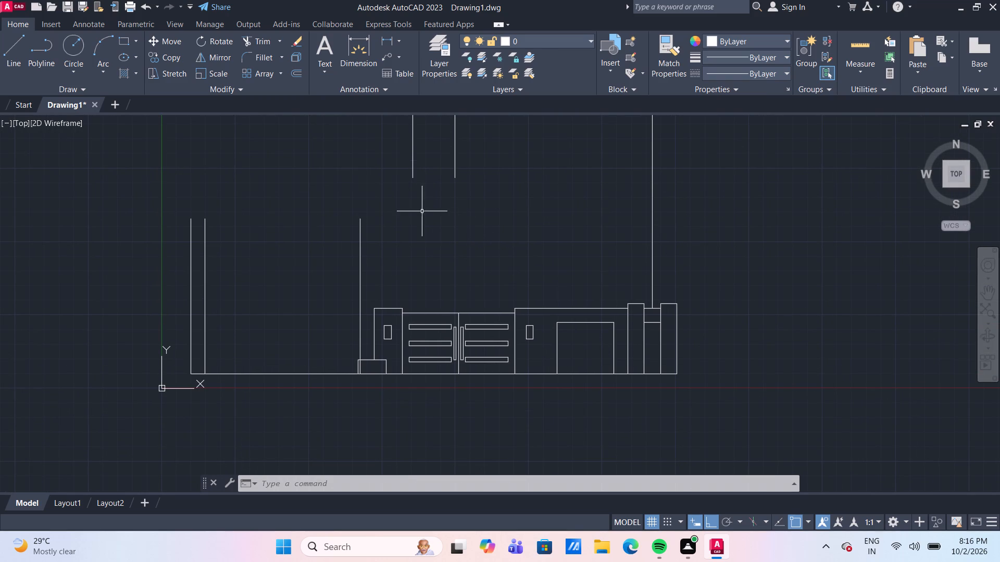
click(413, 169)
click(414, 181)
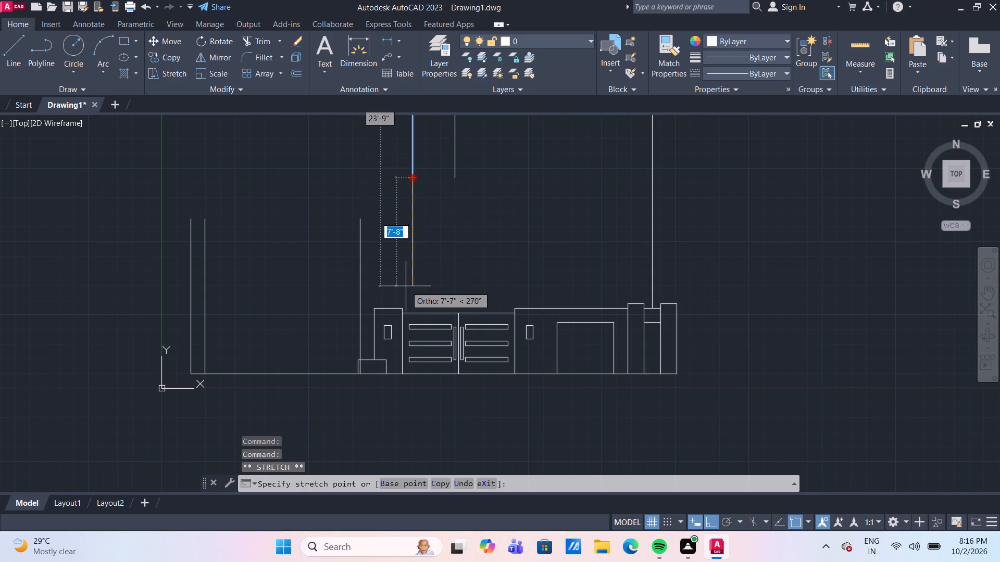
click(415, 295)
key(Escape)
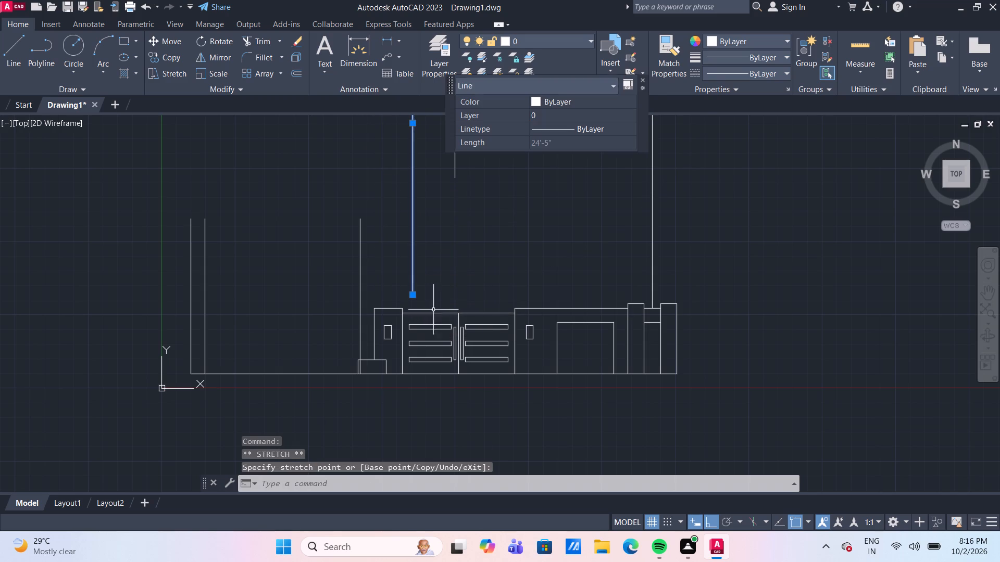
Delete the top and outer side lines of the small block at the left gate pillar's foot, plus the pillar's outer edge.
scroll(371, 352, up, 1)
middle_drag(371, 352, 371, 339)
scroll(371, 339, up, 1)
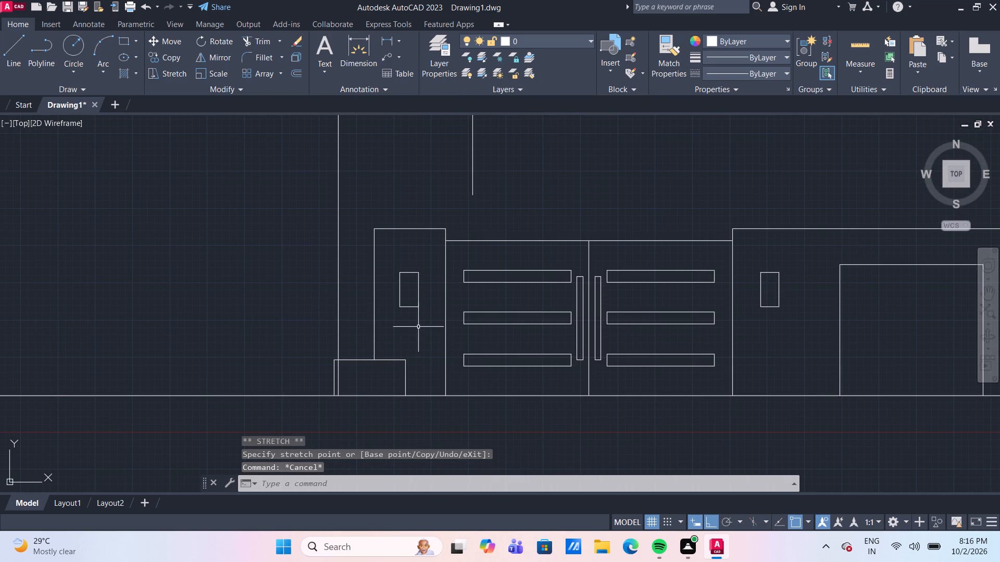
click(360, 361)
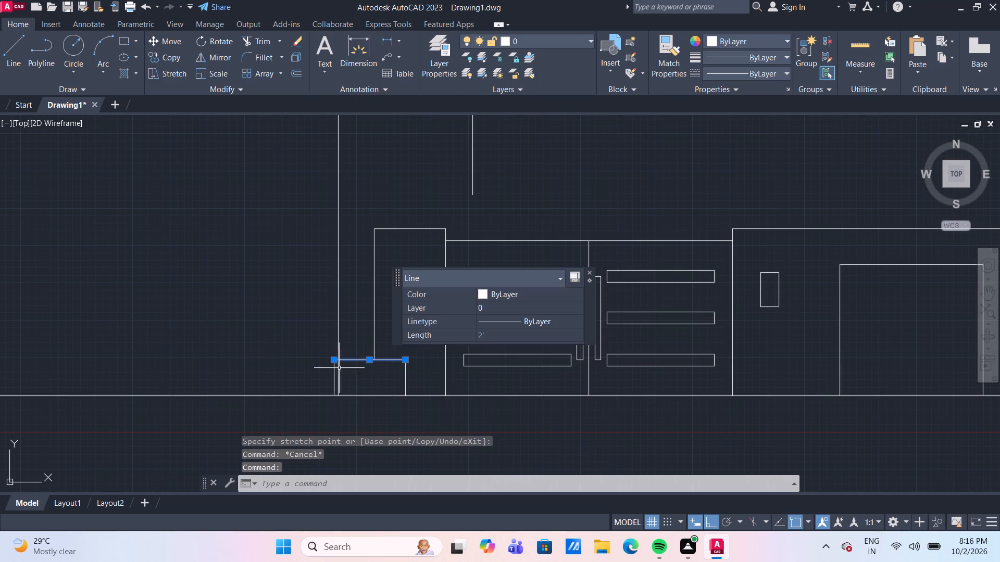
click(333, 377)
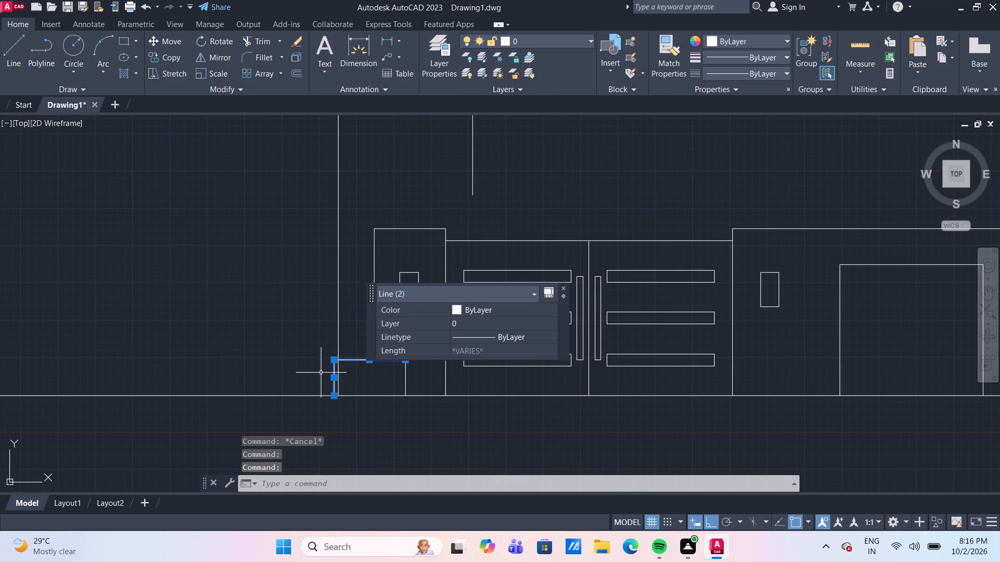
key(Delete)
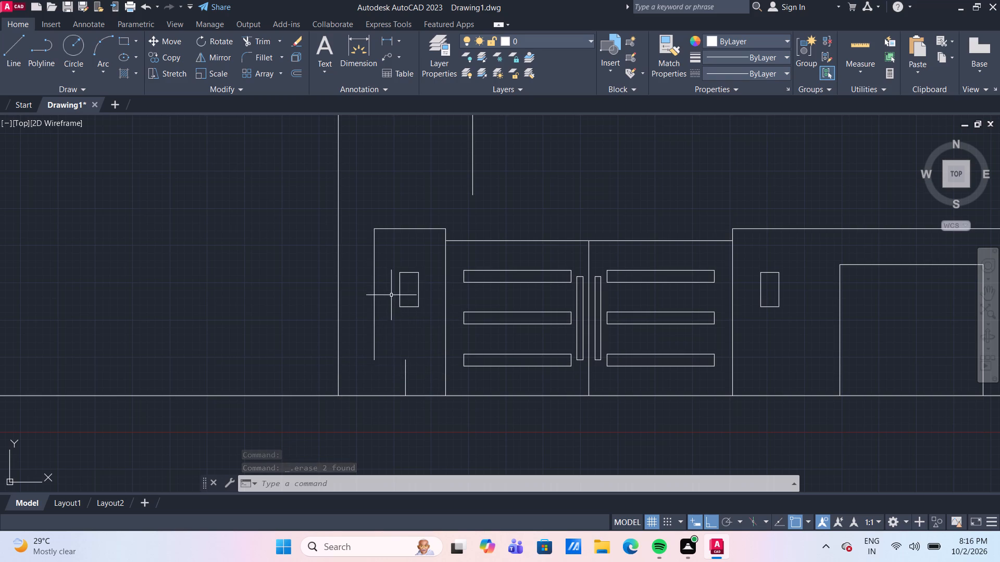
click(374, 291)
key(Delete)
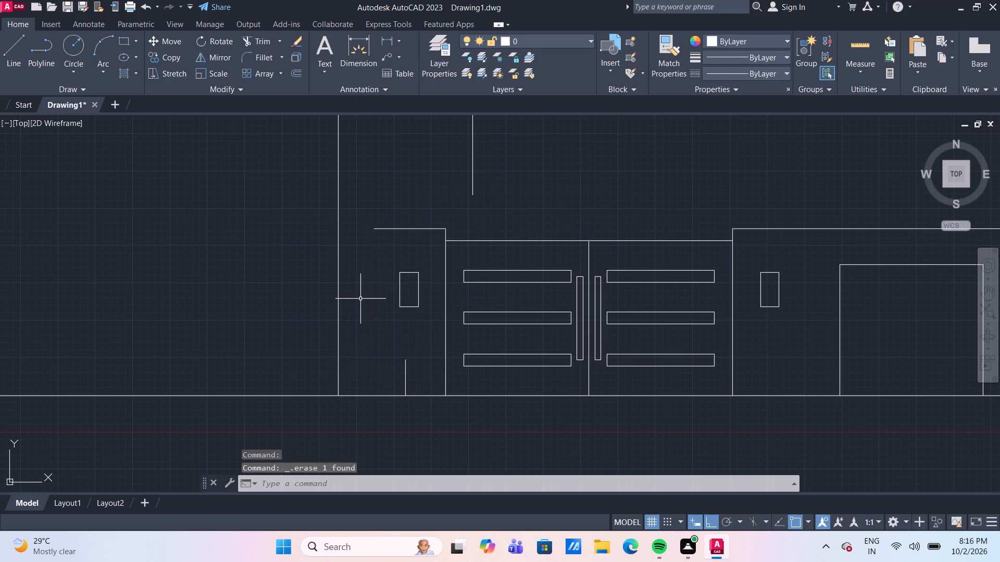
Move the gate, left pillar parts and adjoining wall top line so the pillar's outer top corner meets the tall vertical beside it.
scroll(360, 299, down, 1)
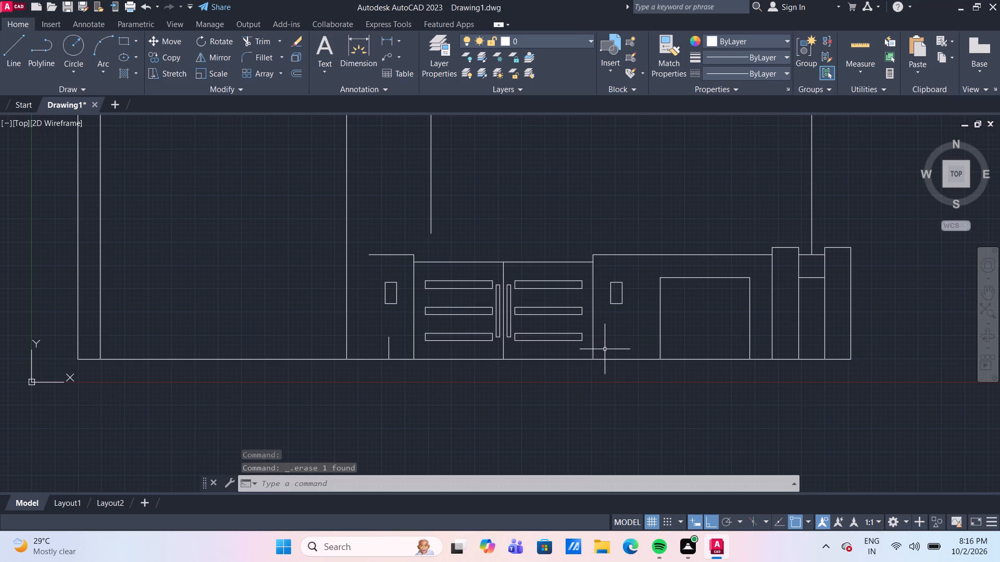
drag(605, 352, 596, 345)
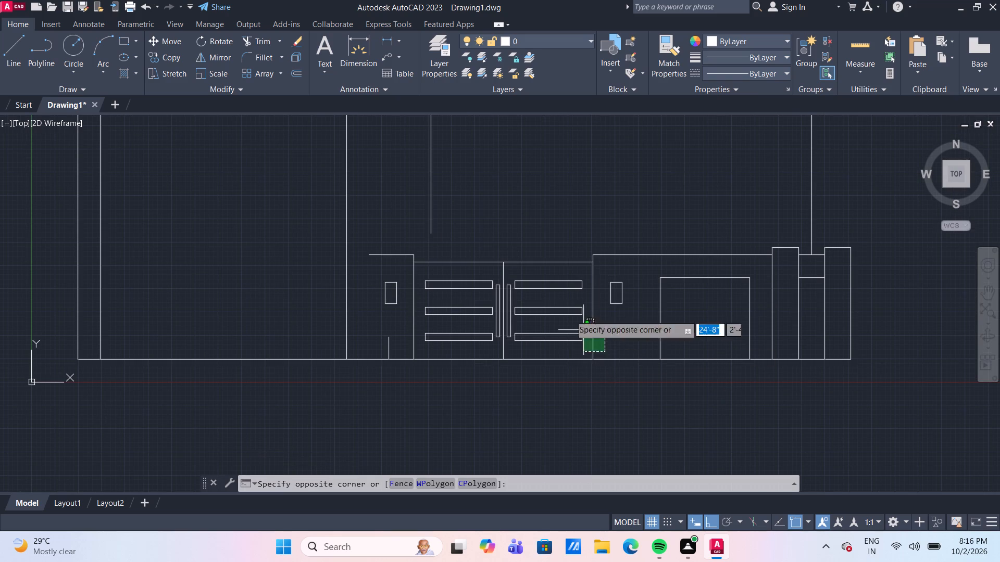
click(380, 253)
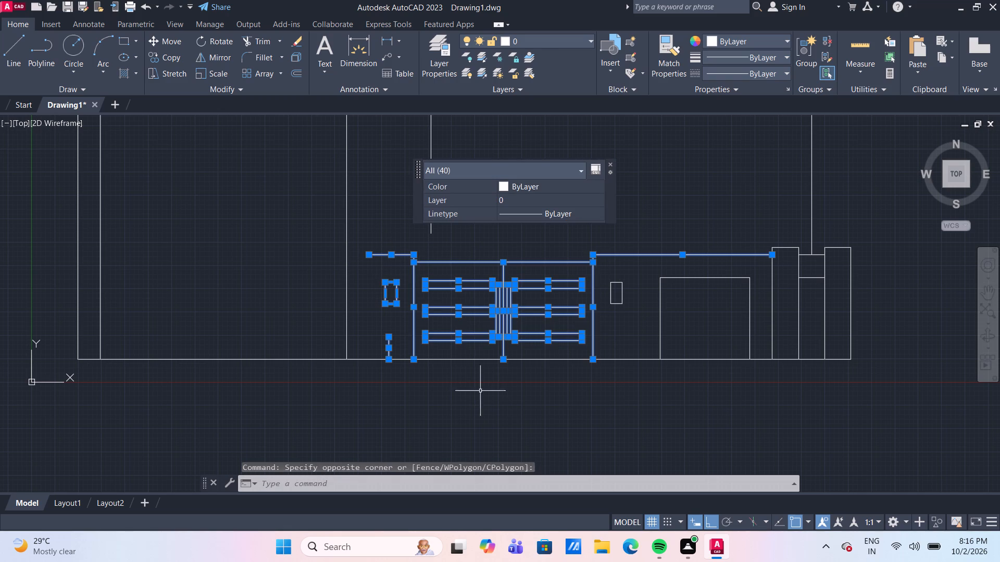
key(m)
key(Return)
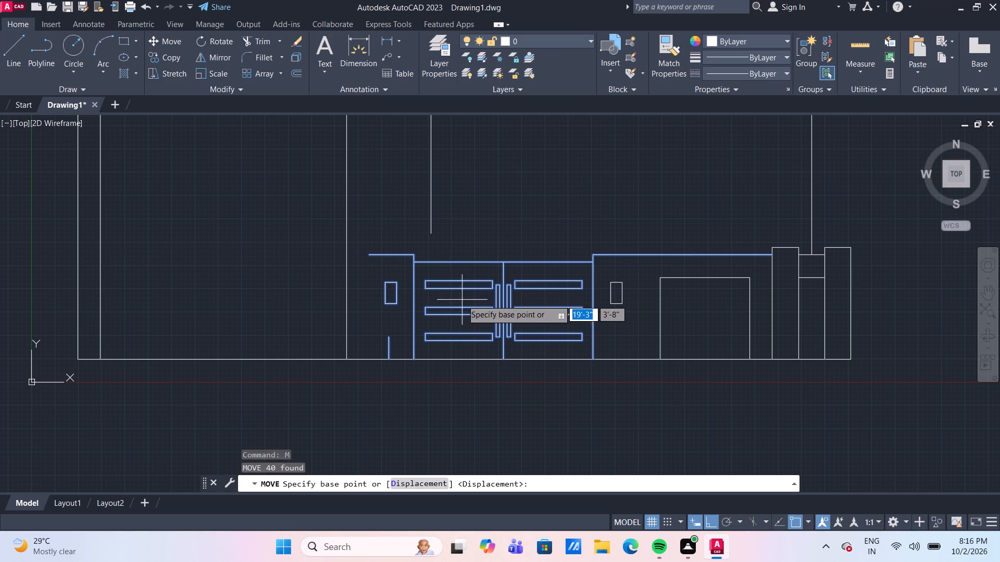
click(369, 255)
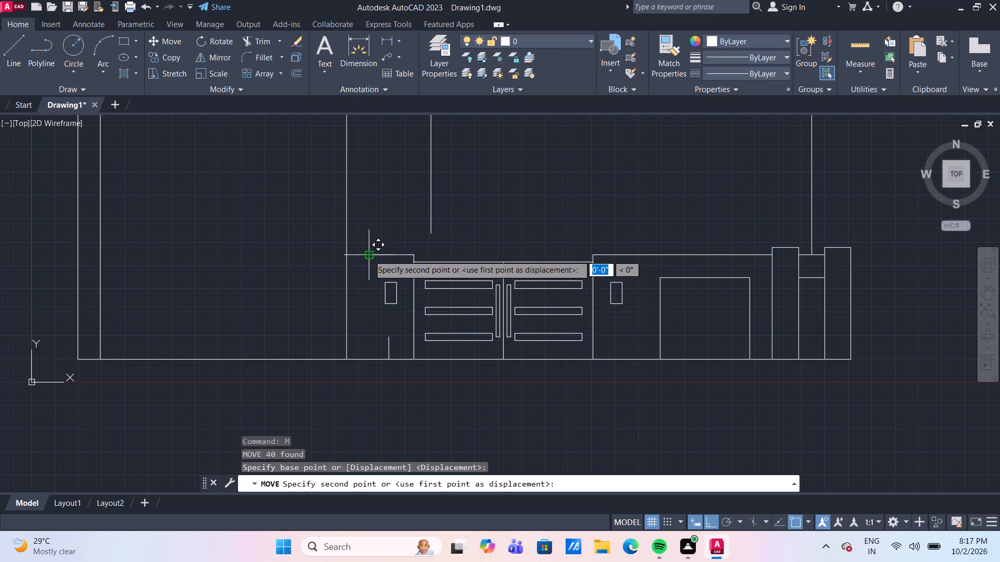
click(348, 253)
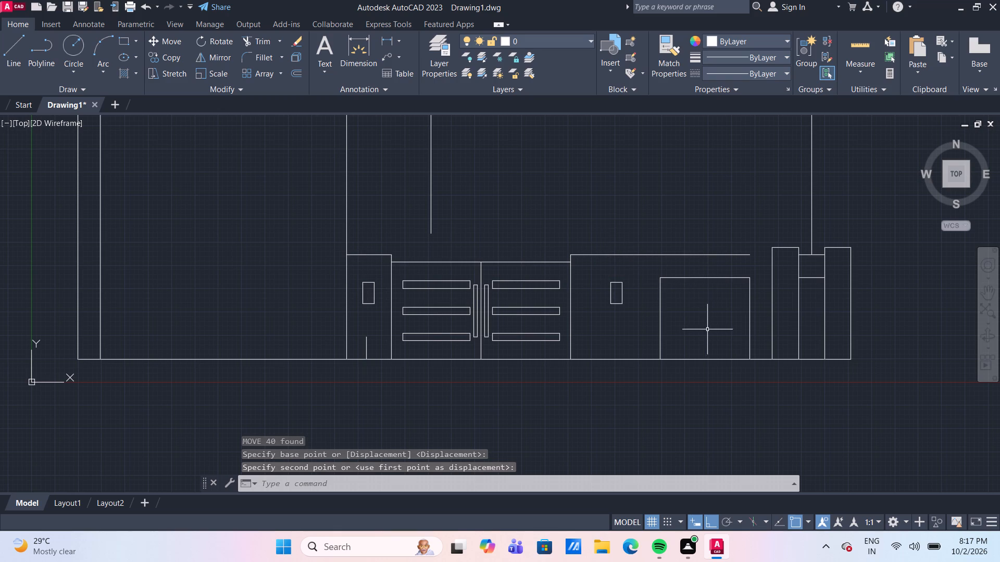
Draw the foot block's top line about 1'-9" outward from its remaining side, plus a side line down to the base line.
scroll(348, 343, up, 1)
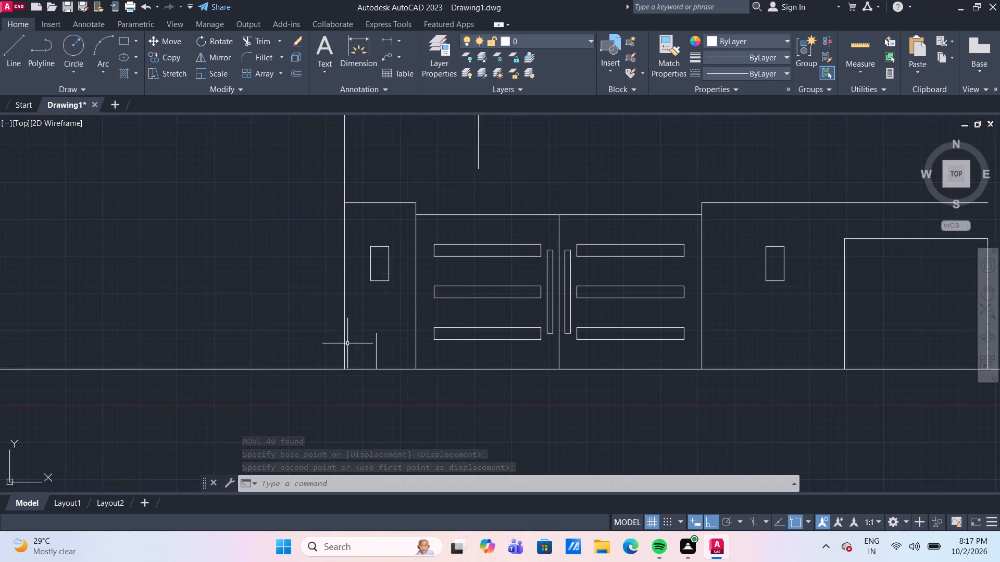
middle_drag(312, 344, 359, 360)
scroll(359, 360, down, 1)
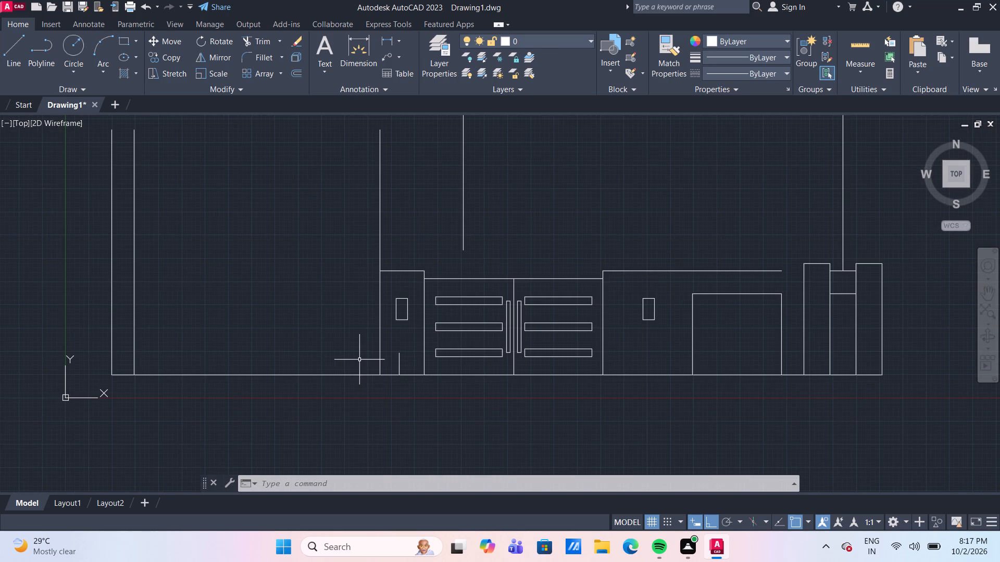
key(l)
key(Return)
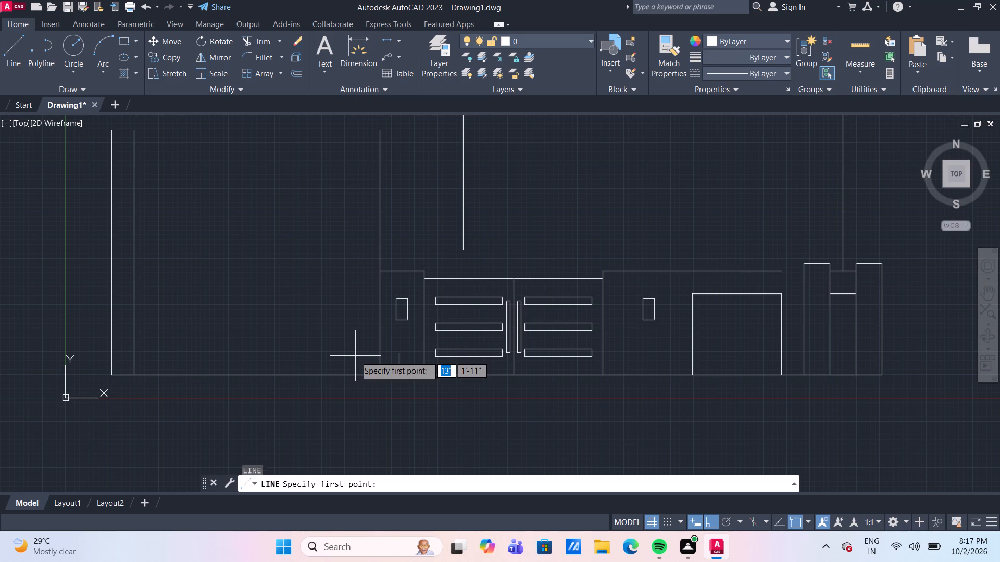
drag(398, 356, 391, 356)
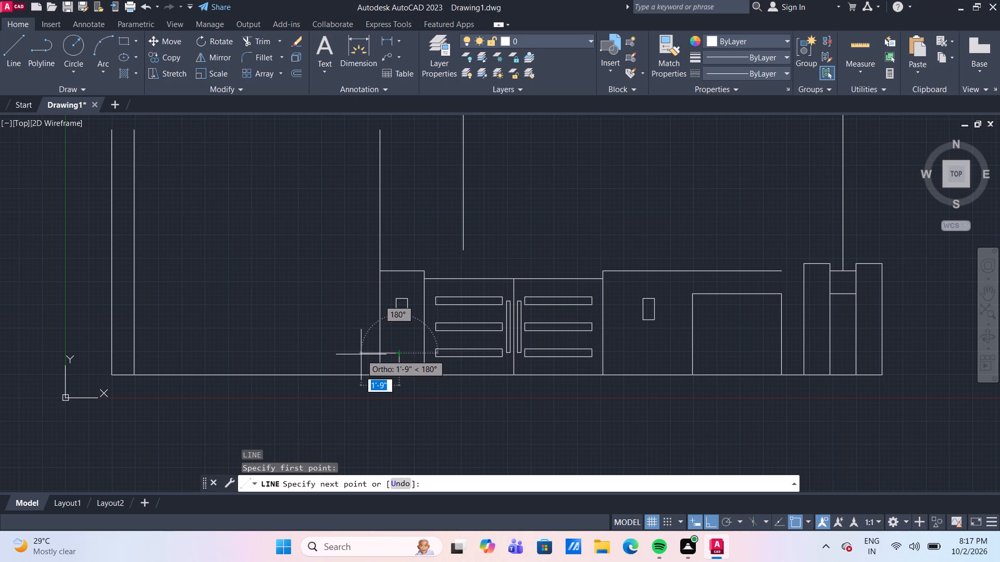
click(361, 354)
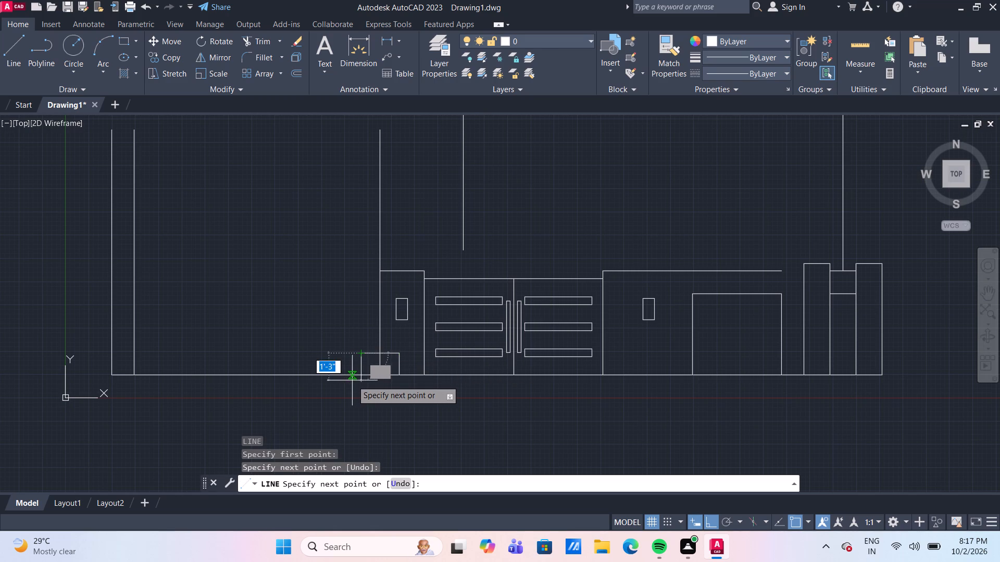
click(362, 378)
key(Escape)
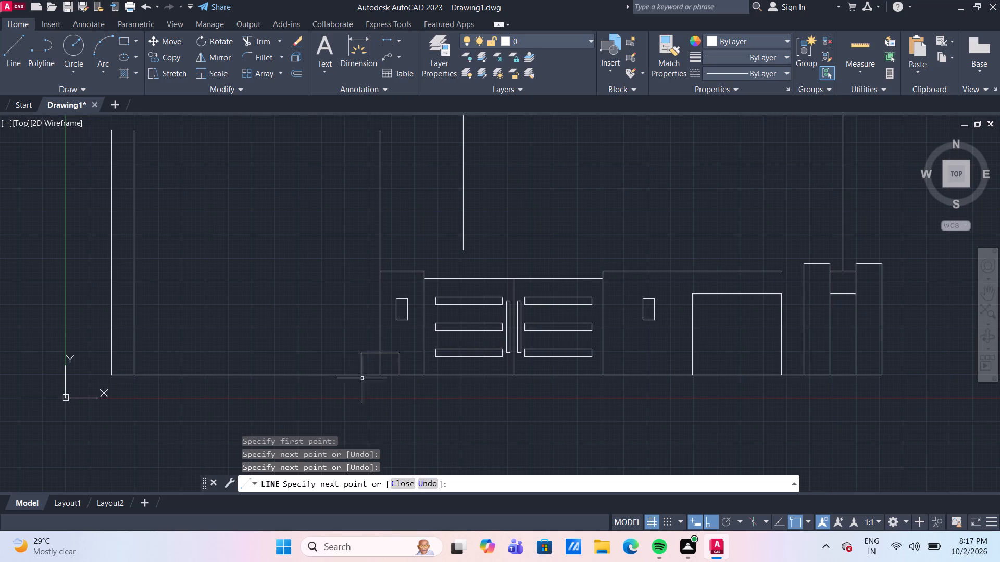
Trim the part of the tall vertical that runs through the small block at the left gate pillar's foot.
scroll(387, 372, up, 2)
text(tr)
key(Return)
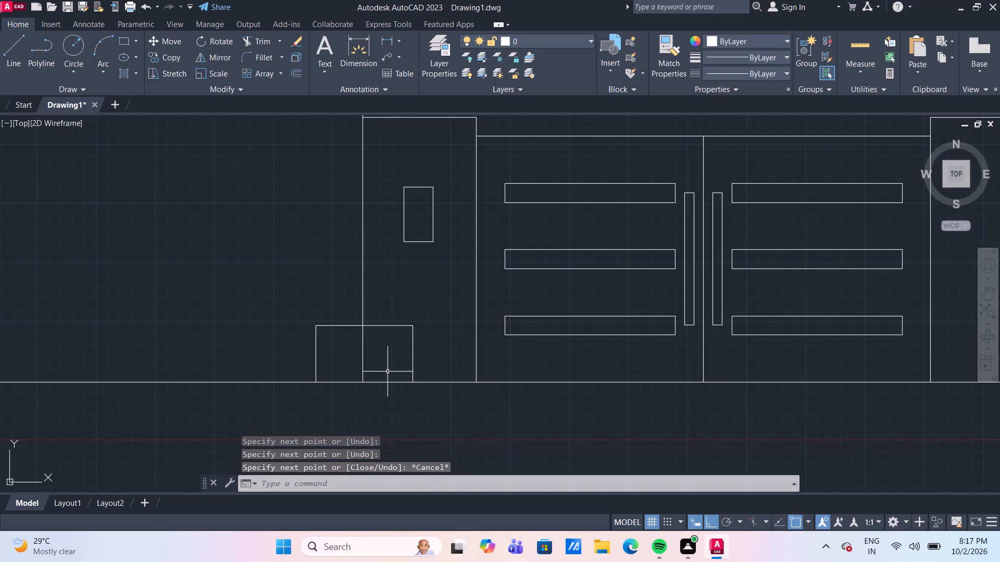
click(362, 353)
Extend the top line of the wall beyond the gate to meet the first of the tall pillars at the right end.
scroll(362, 353, down, 4)
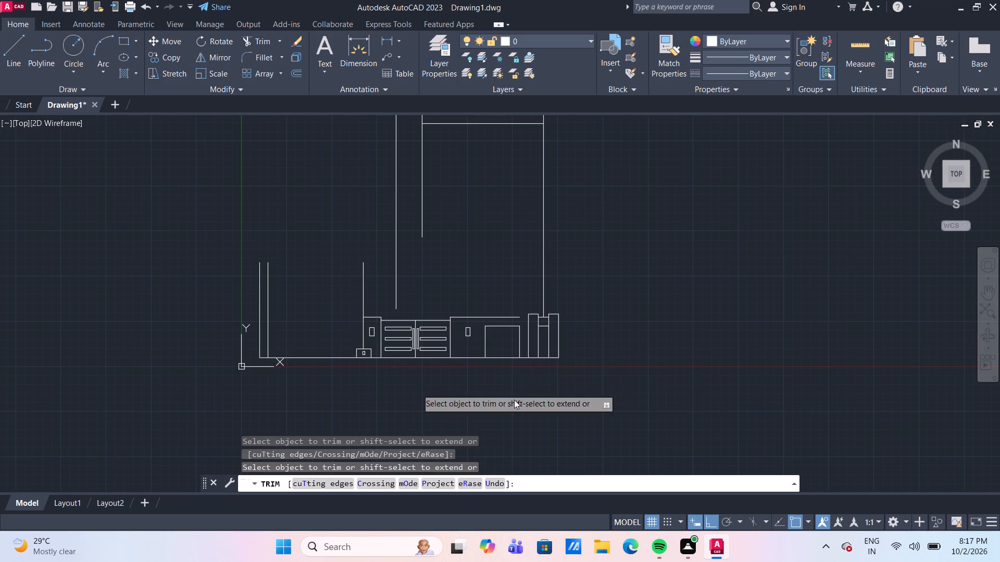
scroll(439, 292, up, 1)
scroll(437, 290, down, 2)
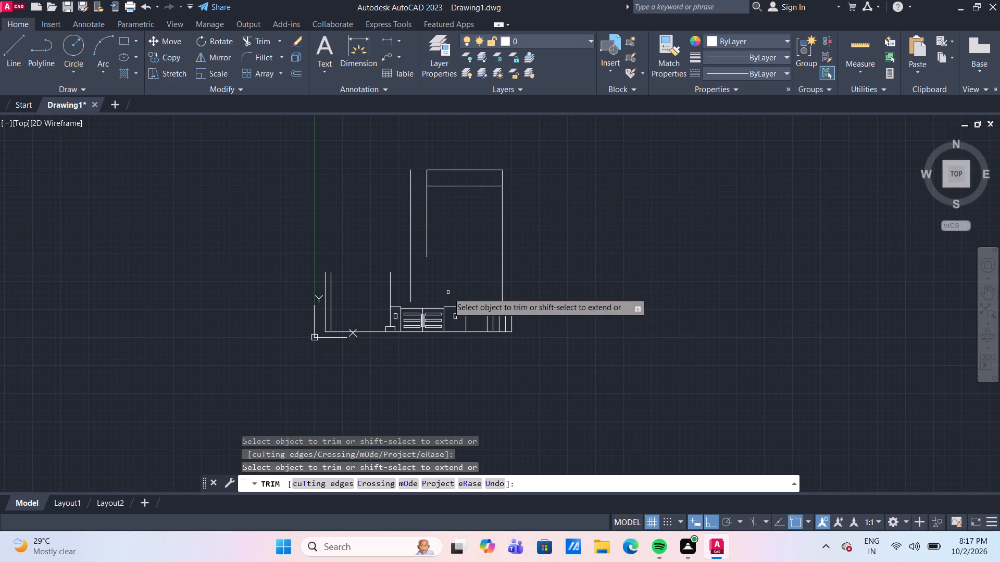
scroll(454, 317, up, 2)
middle_drag(455, 340, 445, 325)
scroll(499, 295, up, 1)
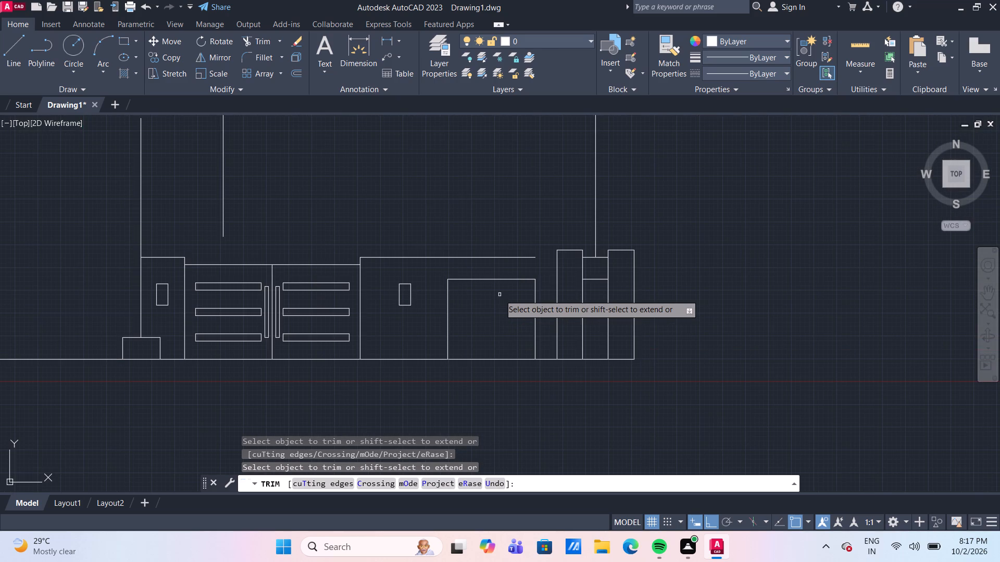
shift+click(515, 258)
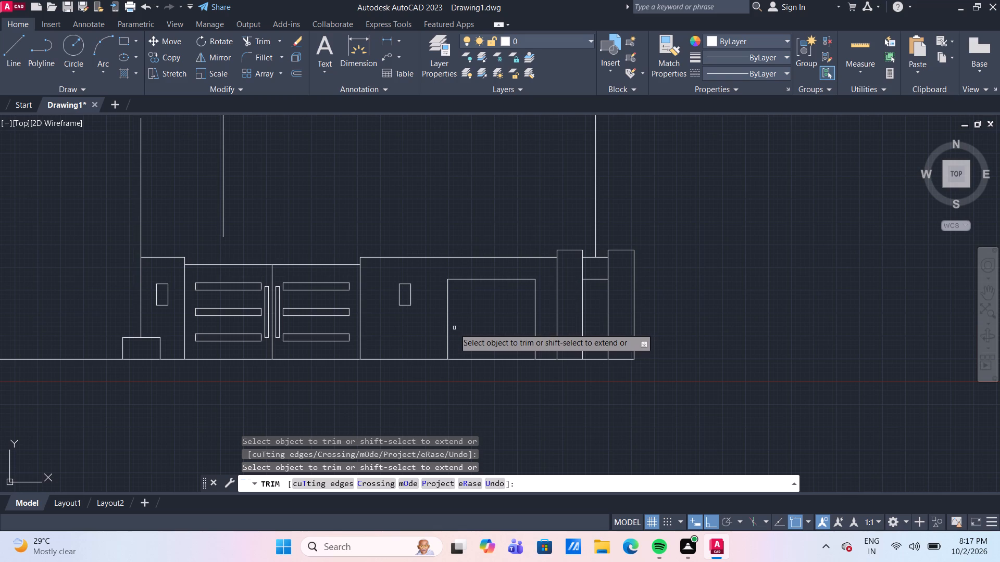
key(Escape)
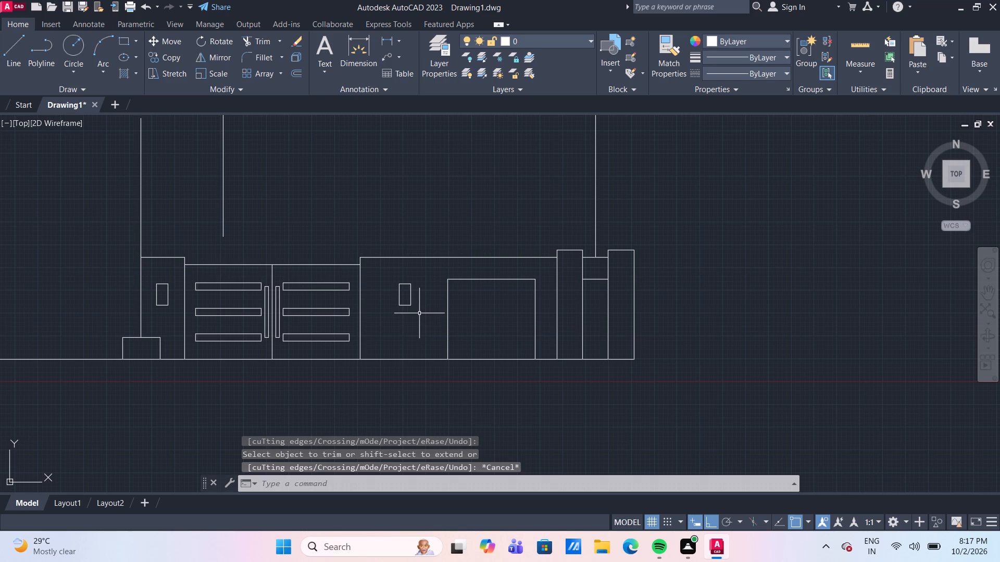
Check the spacing of the small rectangle on the wall beside the gate with Quick measure and move it 1' toward the gate.
click(867, 40)
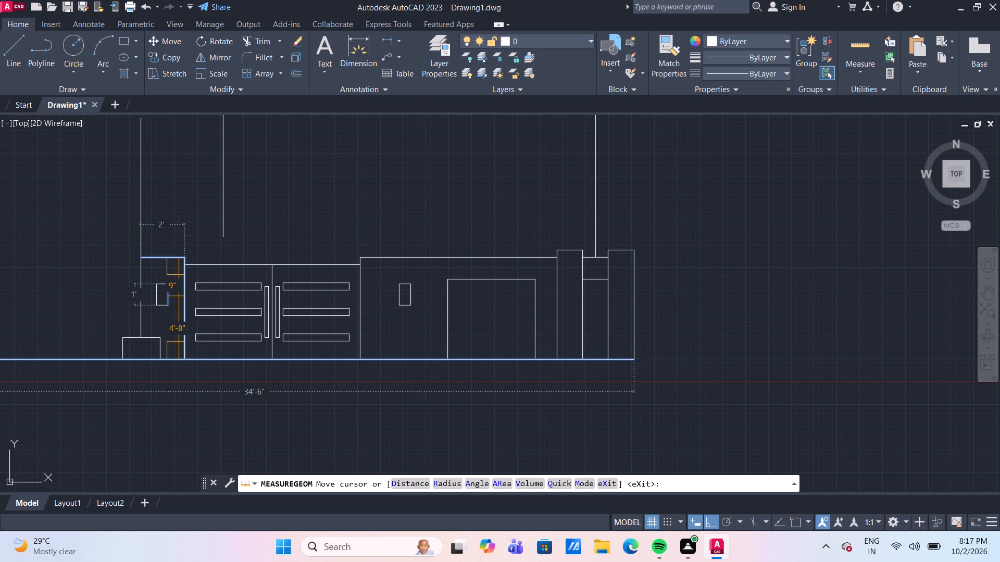
scroll(414, 305, up, 2)
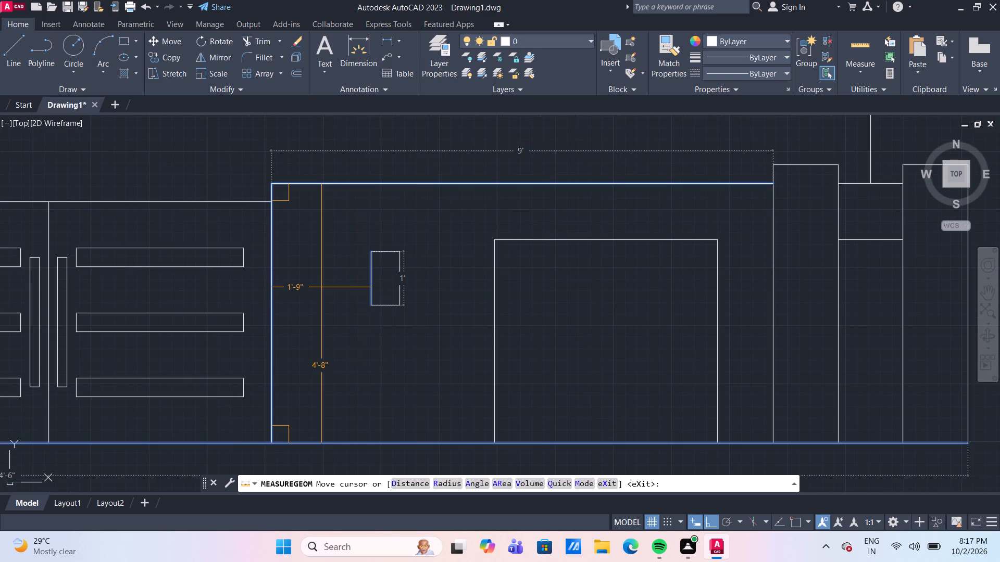
key(Escape)
drag(415, 337, 407, 323)
click(362, 234)
key(m)
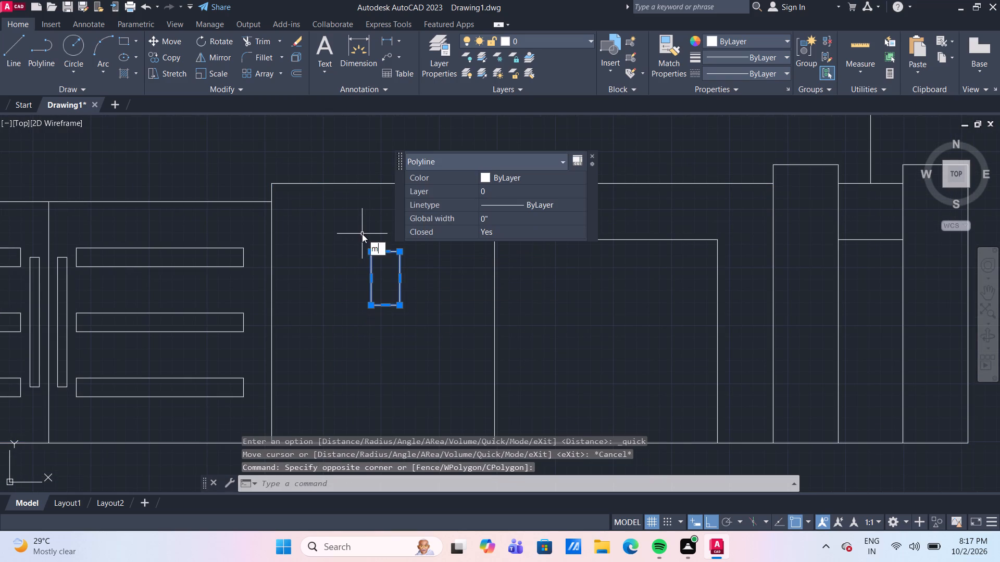
key(Return)
click(373, 254)
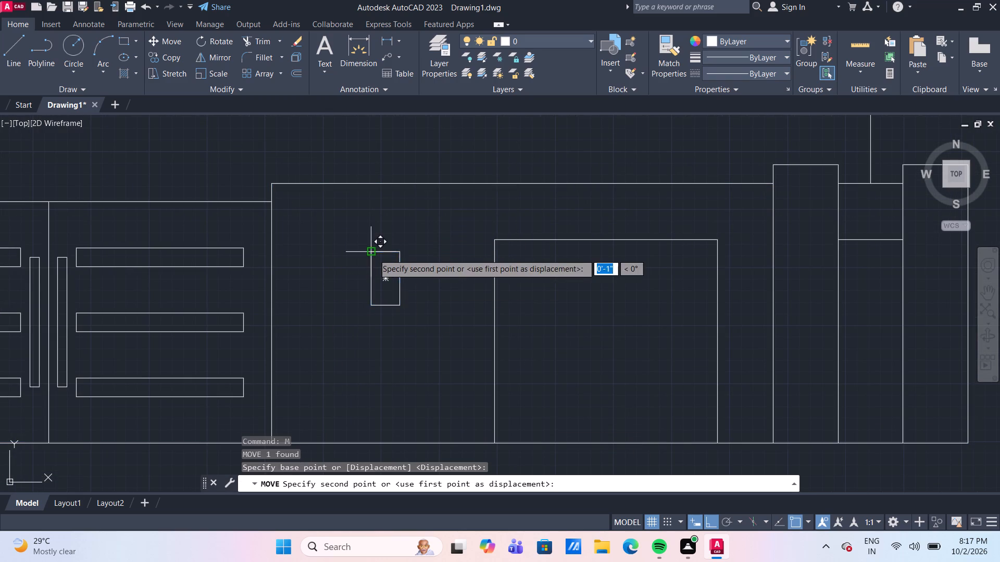
text(1')
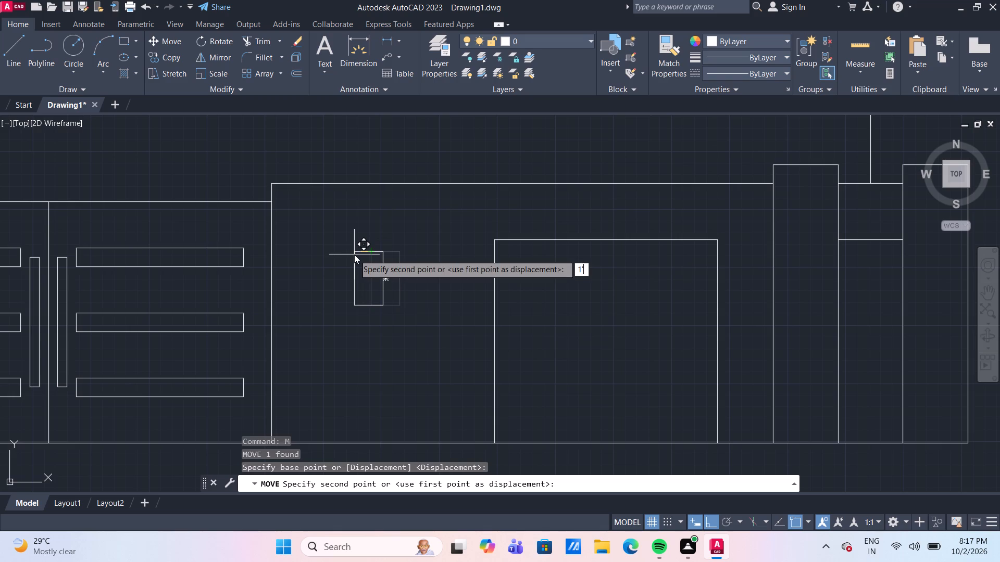
key(Return)
scroll(354, 254, down, 3)
scroll(397, 286, up, 1)
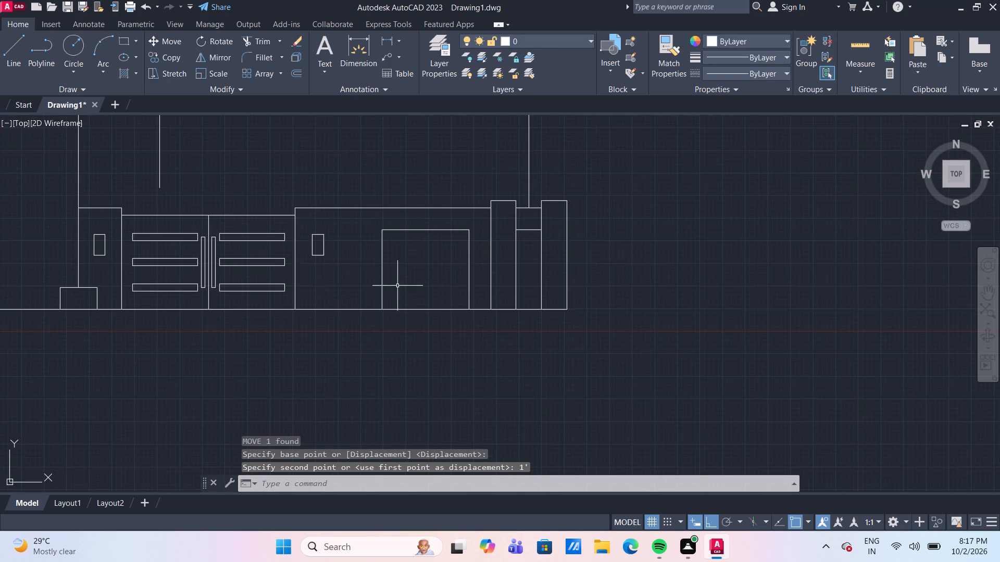
Offset the gate-facing side of the large rectangular opening in the boundary wall by 1' toward the gate.
middle_drag(397, 286, 403, 250)
key(o)
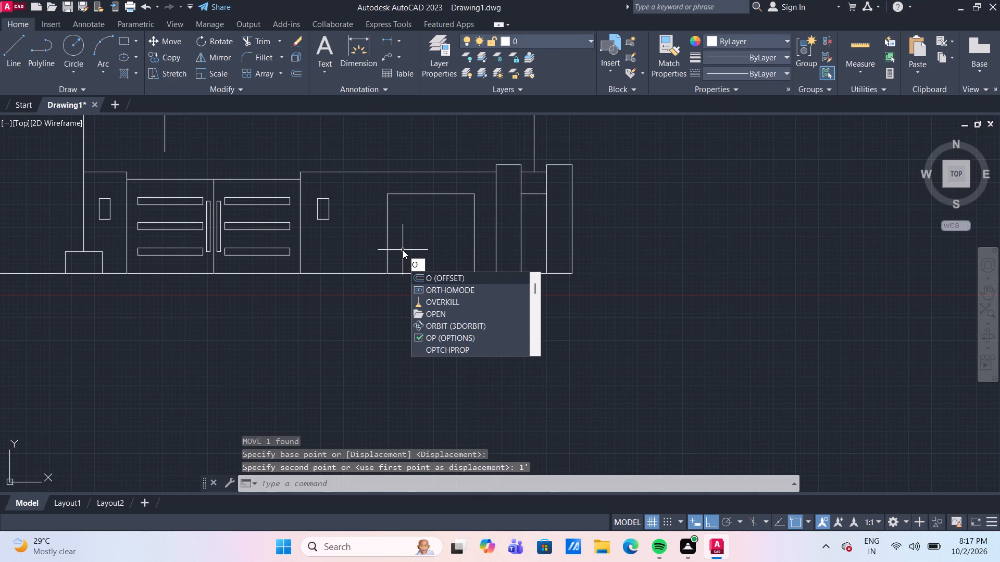
key(Return)
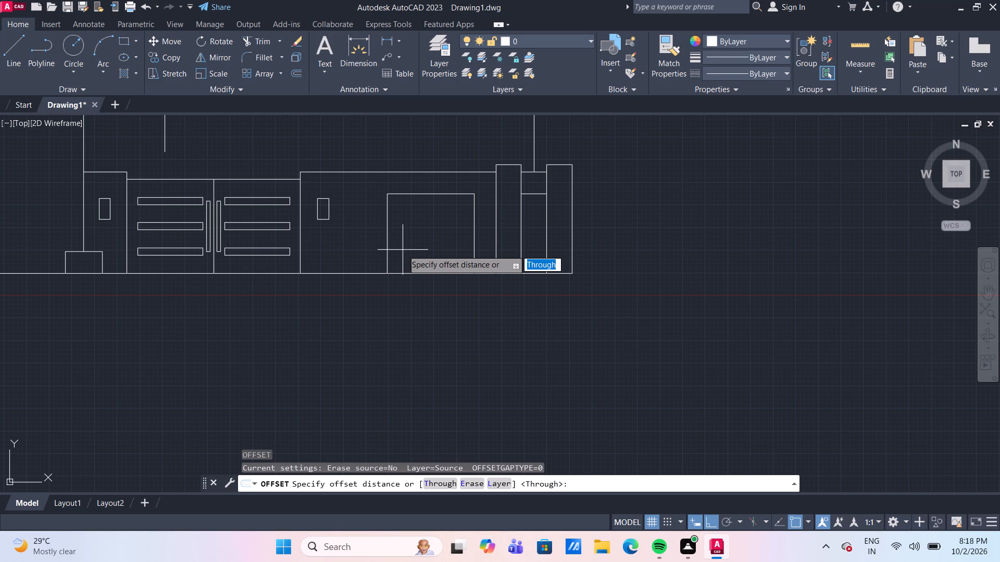
key(Return)
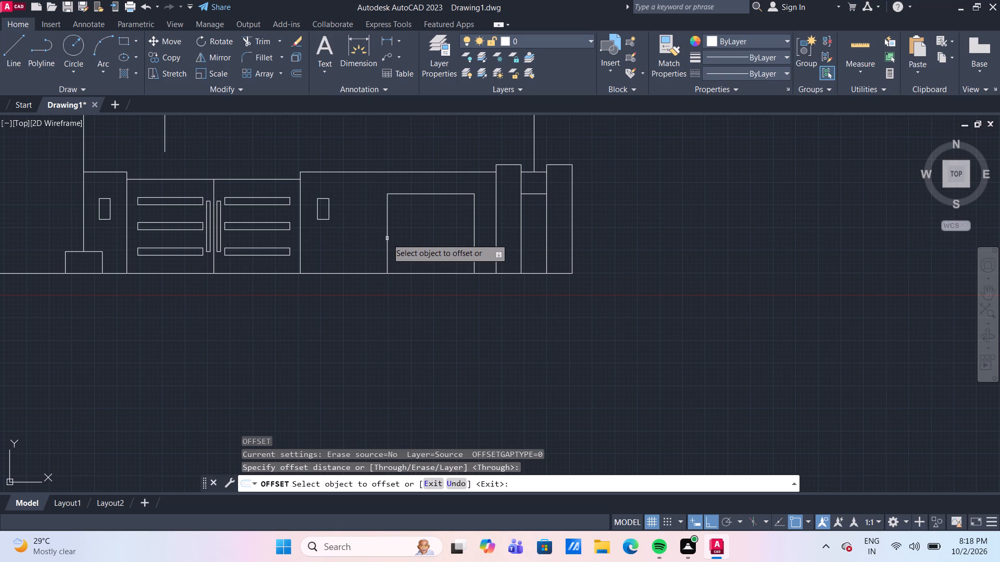
click(385, 237)
drag(387, 237, 381, 237)
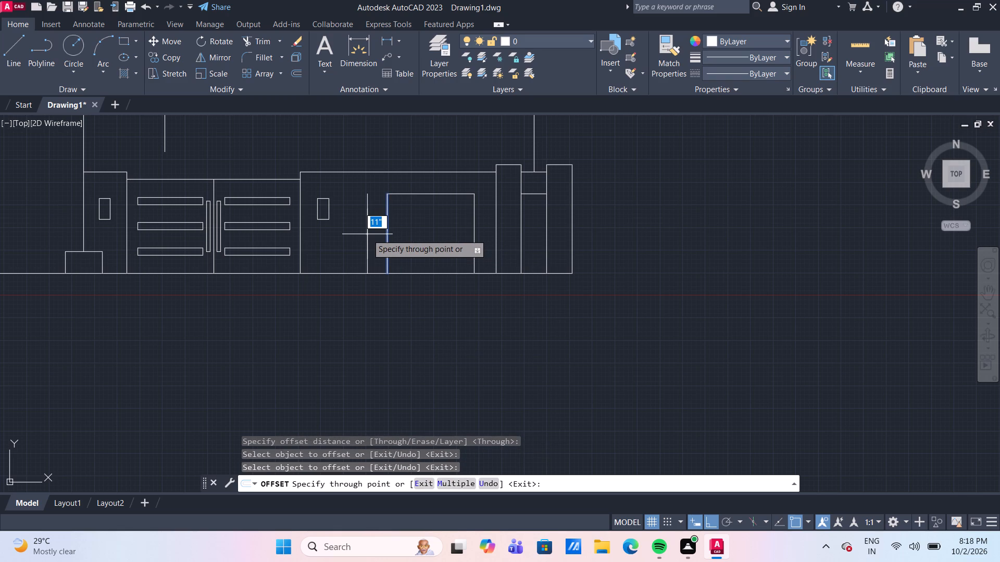
key(1)
key(apostrophe)
key(Return)
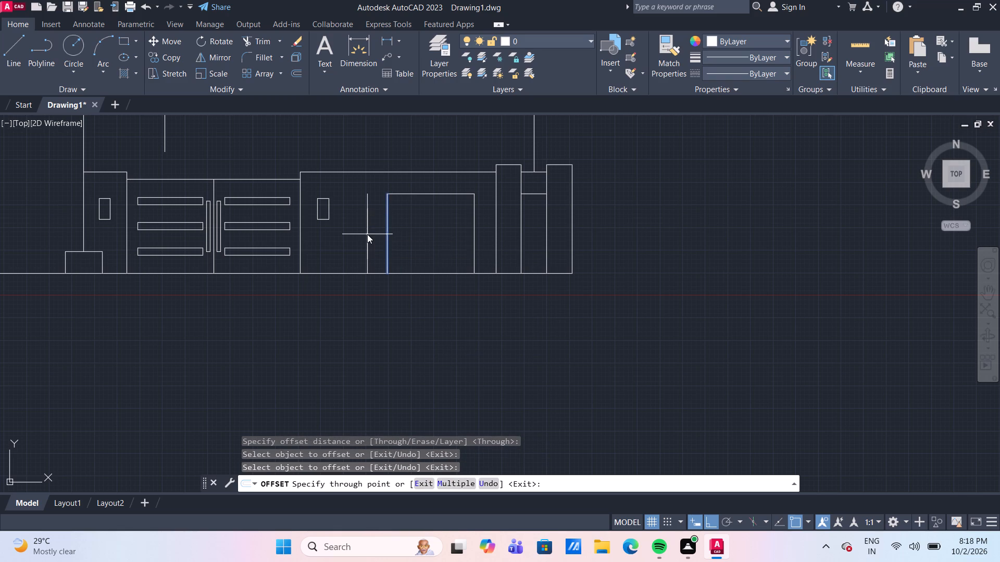
key(Escape)
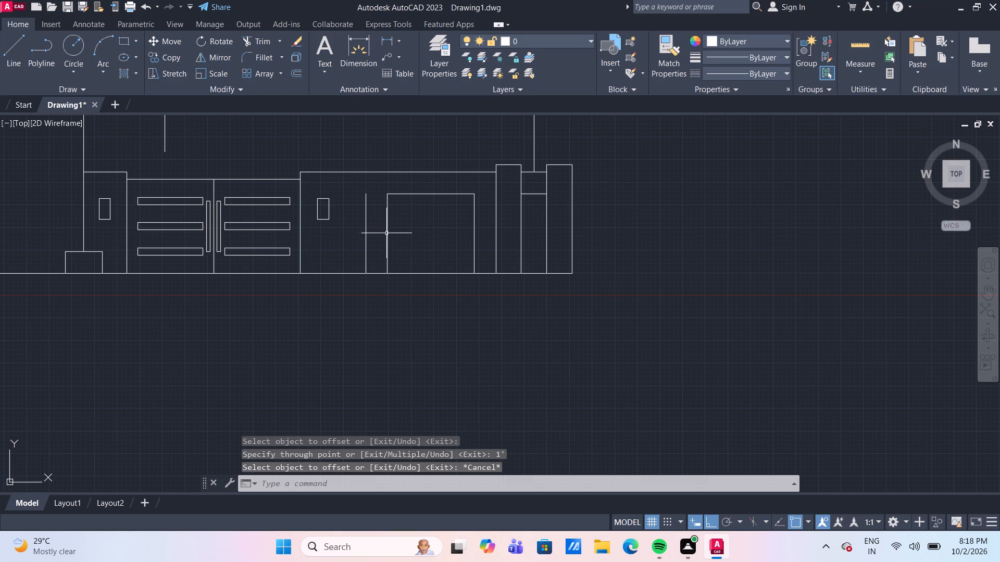
Extend the opening's top line to the offset side line and trim away the old side line to widen the opening.
text(tr)
key(Return)
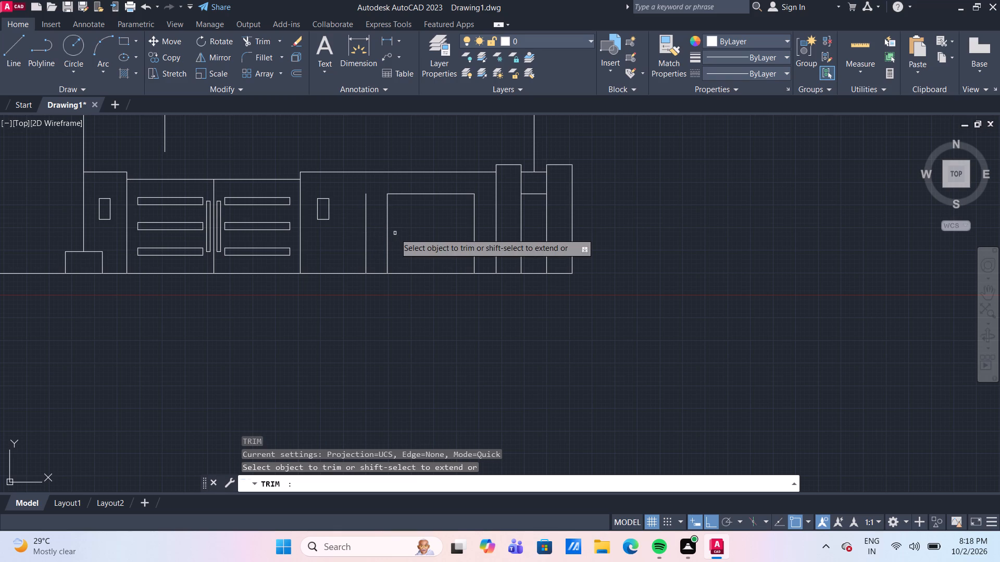
shift+click(411, 194)
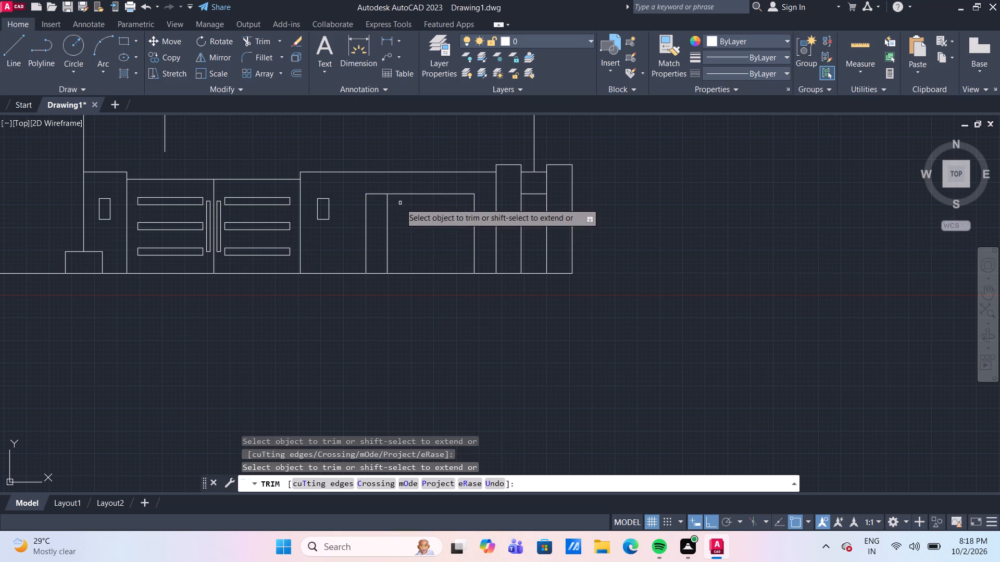
click(385, 207)
scroll(420, 325, down, 1)
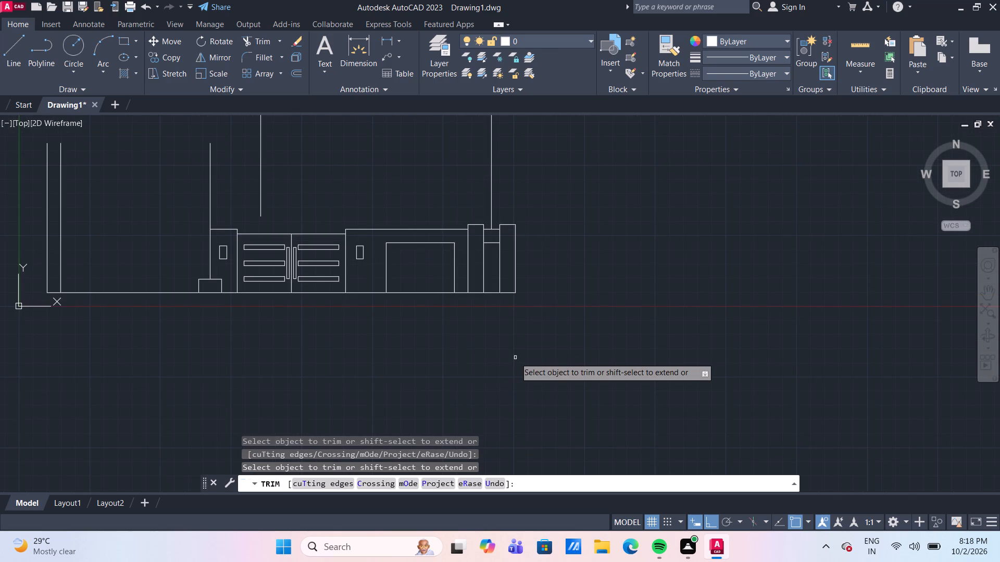
scroll(518, 350, down, 1)
middle_drag(528, 351, 552, 364)
scroll(552, 364, down, 1)
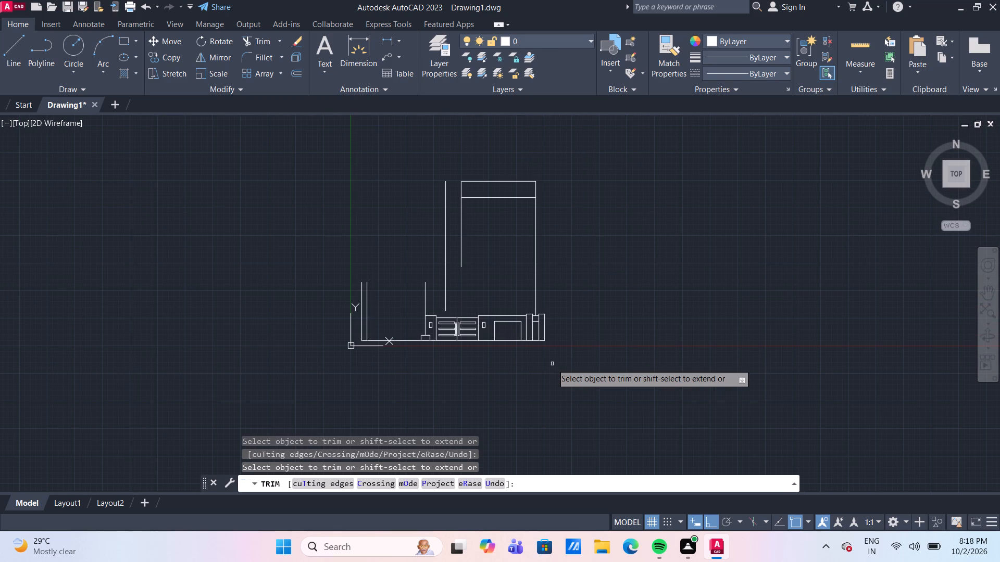
key(Escape)
Draw a 9" horizontal line outward from the left end of the upper-storey band's lower line, toward the neighbouring tall vertical.
middle_drag(565, 278, 562, 296)
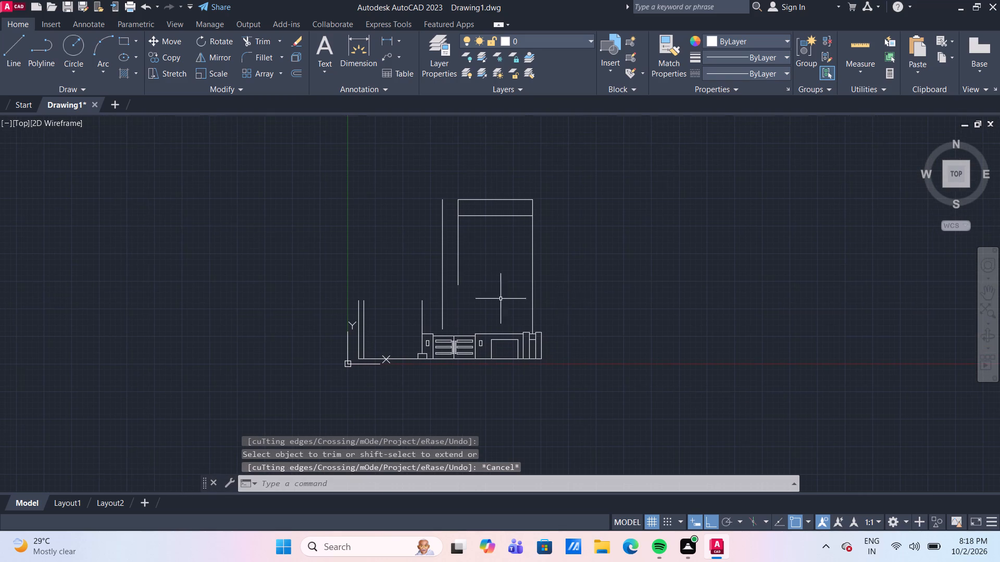
scroll(374, 308, up, 1)
middle_drag(357, 322, 380, 297)
scroll(368, 317, up, 1)
middle_drag(460, 321, 454, 287)
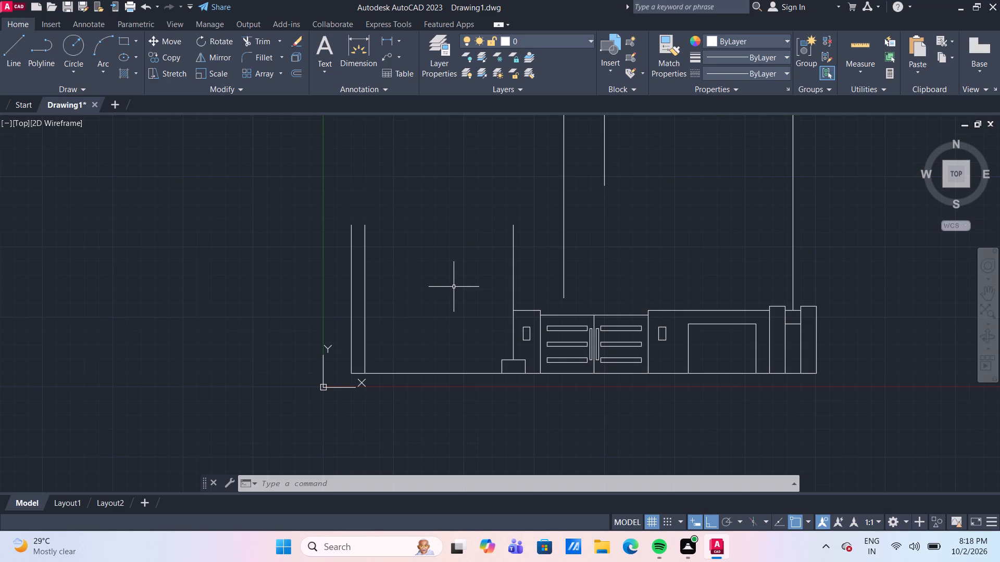
middle_drag(759, 197, 744, 211)
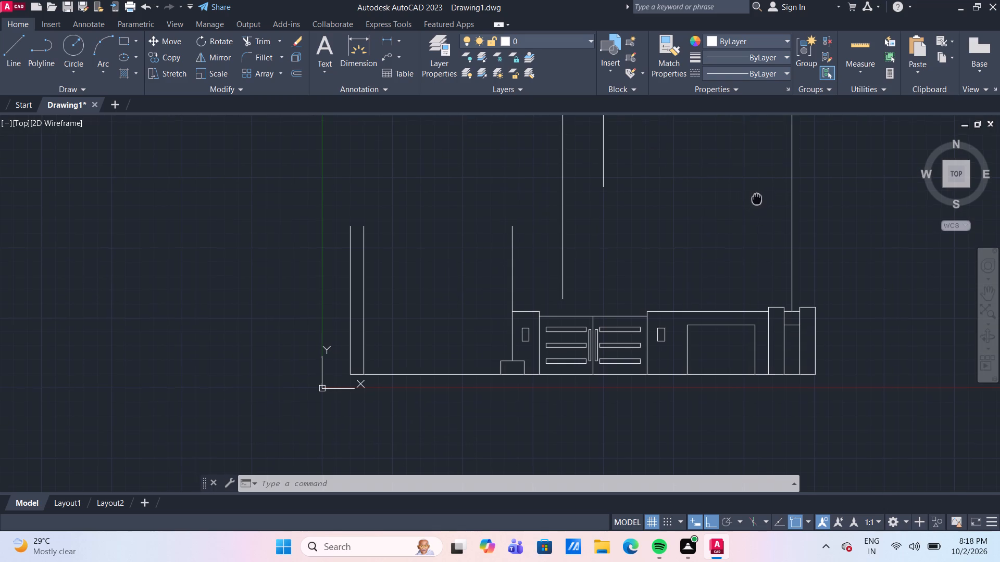
middle_drag(744, 211, 586, 344)
middle_drag(515, 217, 492, 283)
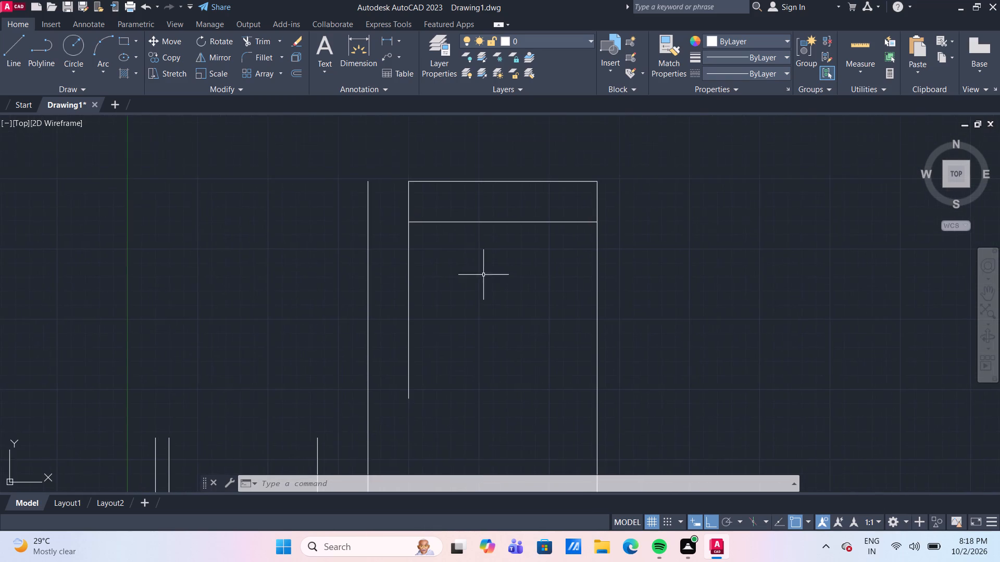
scroll(431, 237, up, 1)
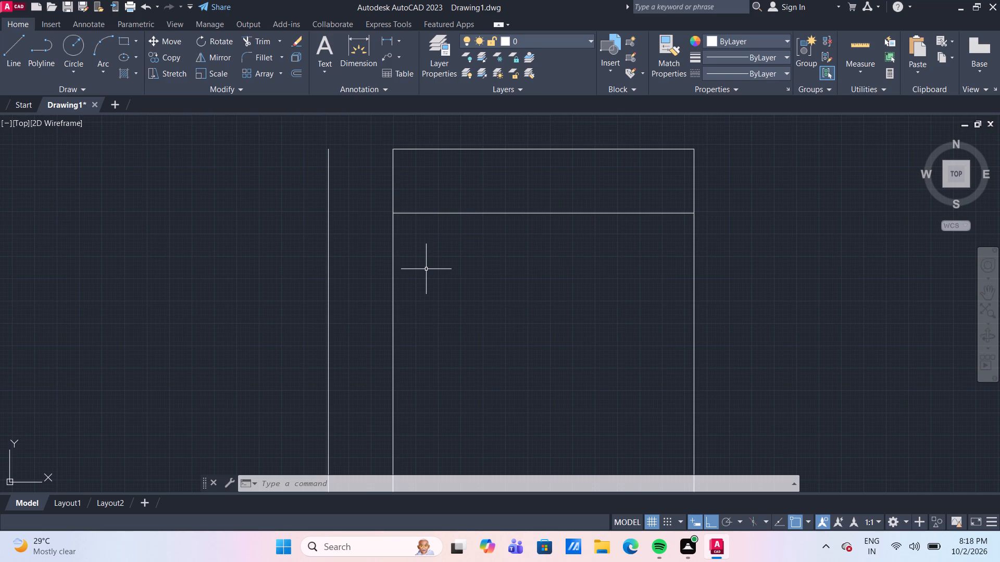
key(apostrophe)
key(BackSpace)
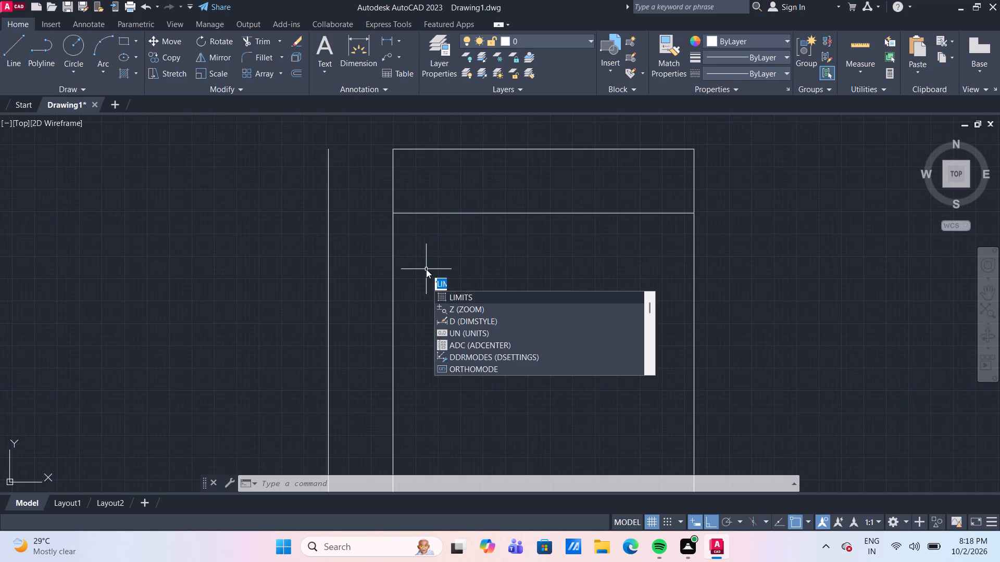
key(BackSpace)
key(l)
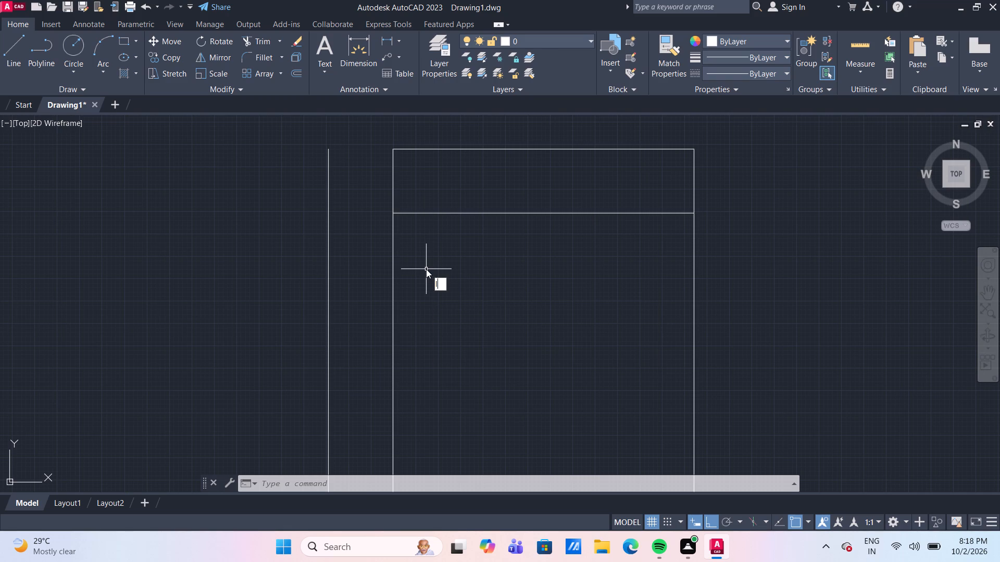
key(Return)
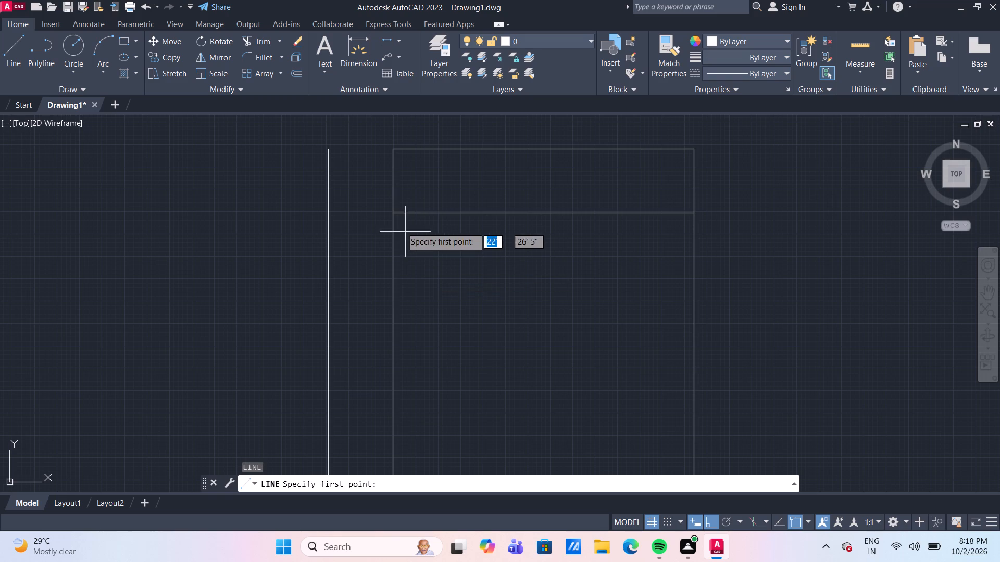
click(389, 212)
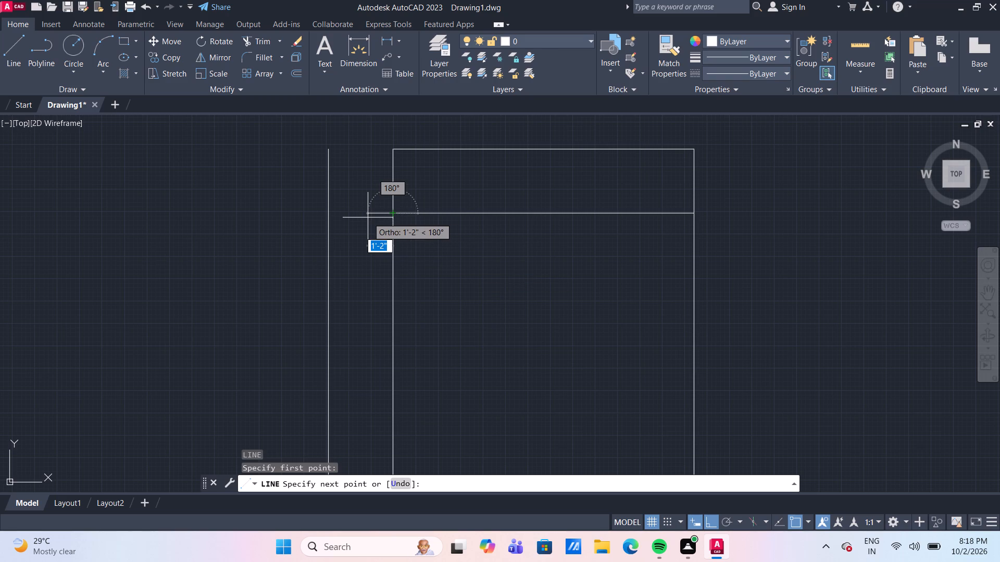
text(9")
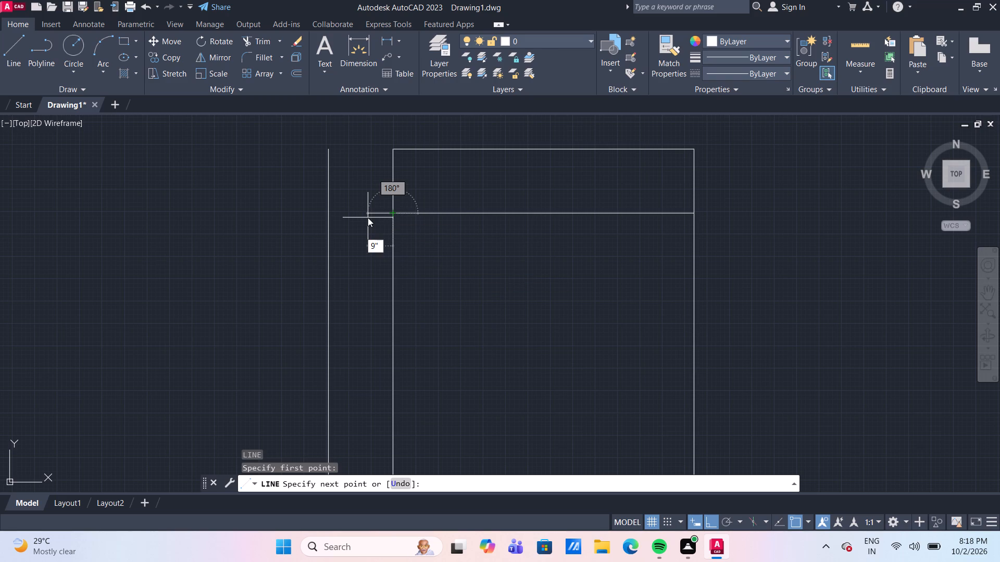
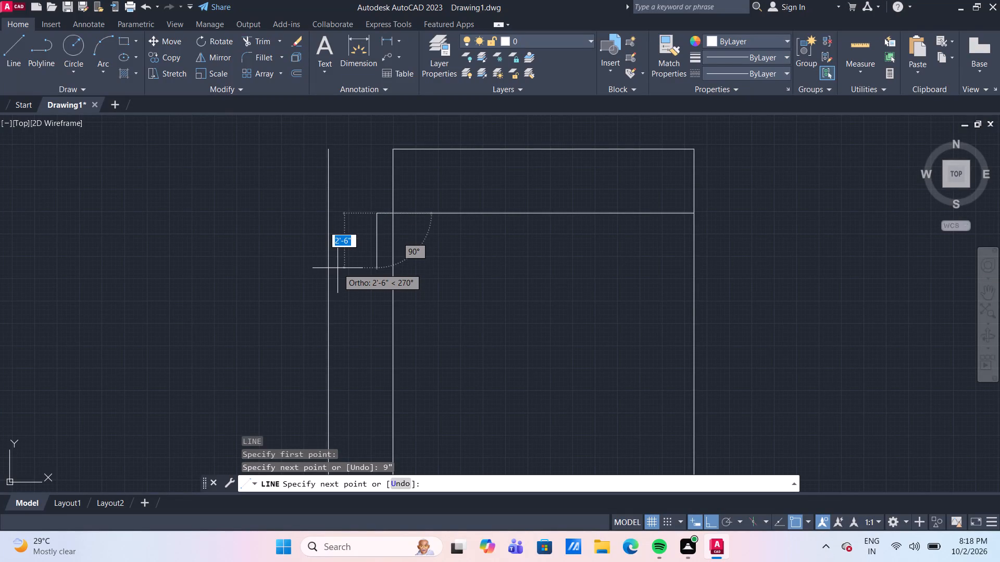
Continue the line 6" downward and then horizontally to the block's right vertical, forming a thin band on the upper storey.
text(6")
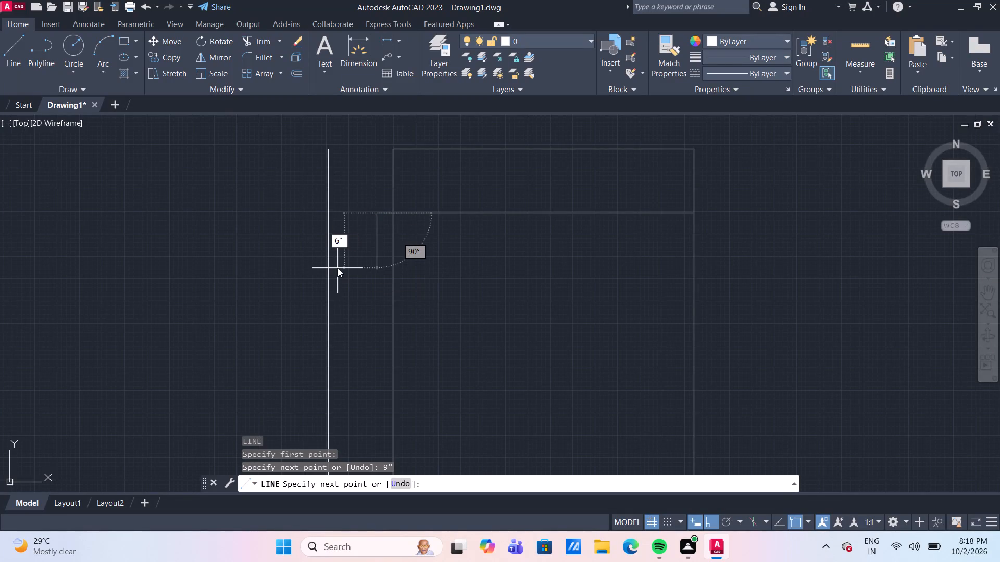
key(Return)
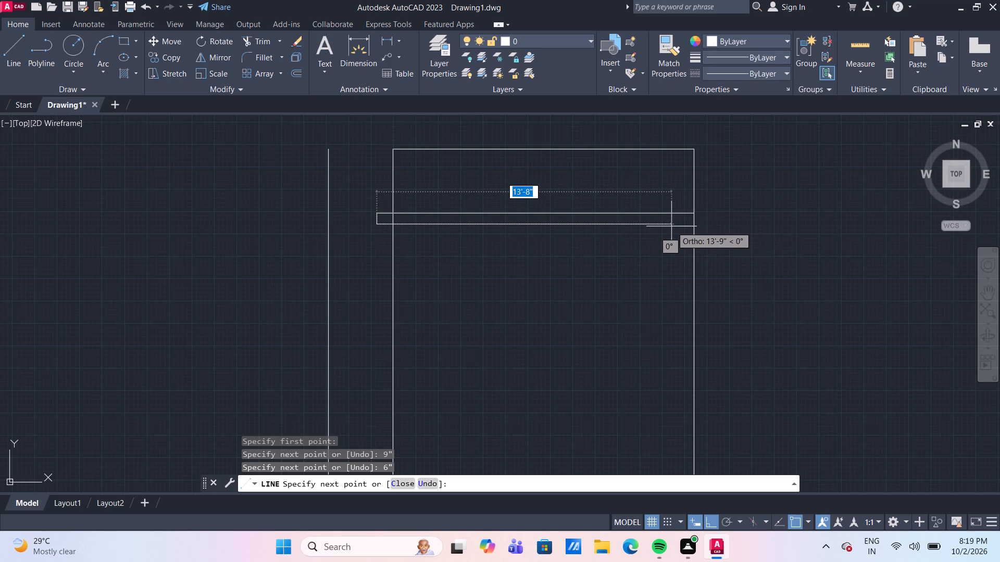
click(697, 226)
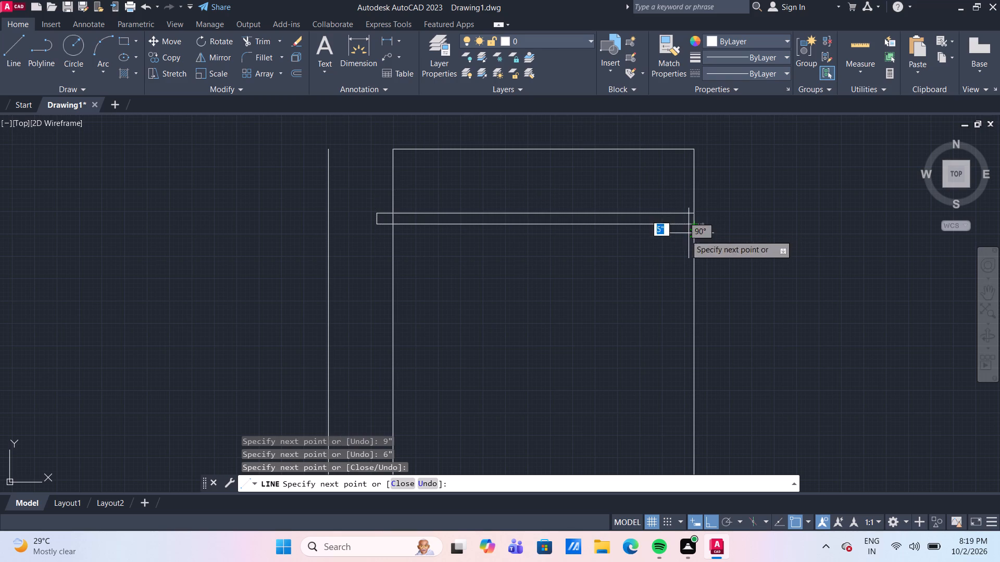
key(Escape)
Offset the upper-storey block's right vertical edge 1'6" inward.
scroll(603, 273, down, 2)
middle_drag(608, 314, 579, 248)
scroll(580, 308, up, 1)
scroll(580, 307, down, 1)
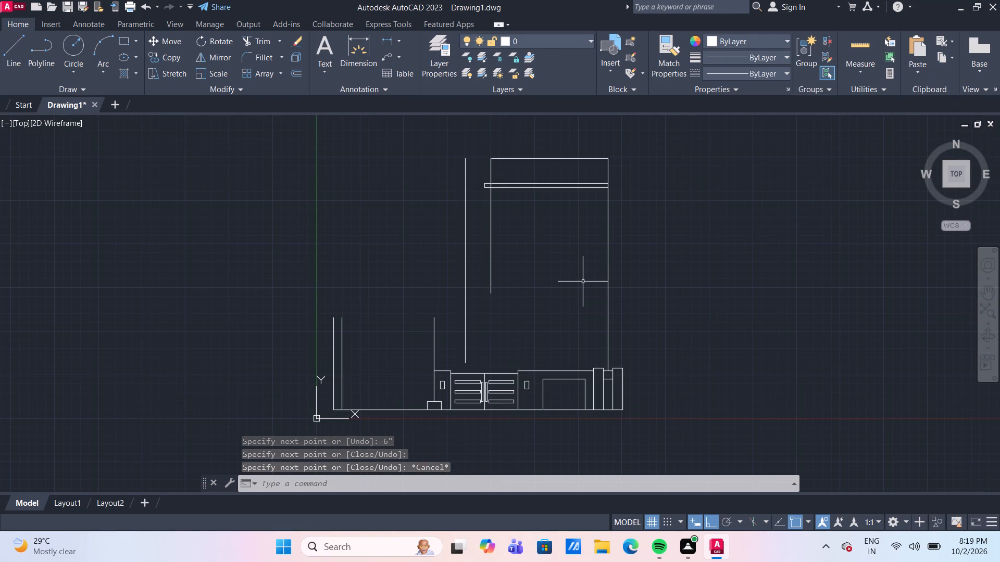
scroll(576, 207, up, 1)
middle_drag(576, 207, 490, 240)
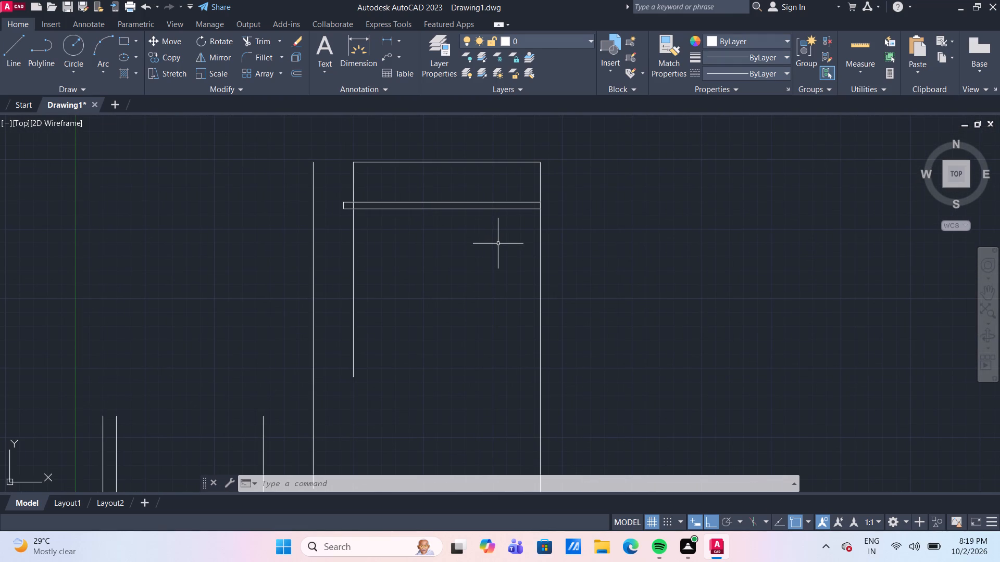
key(o)
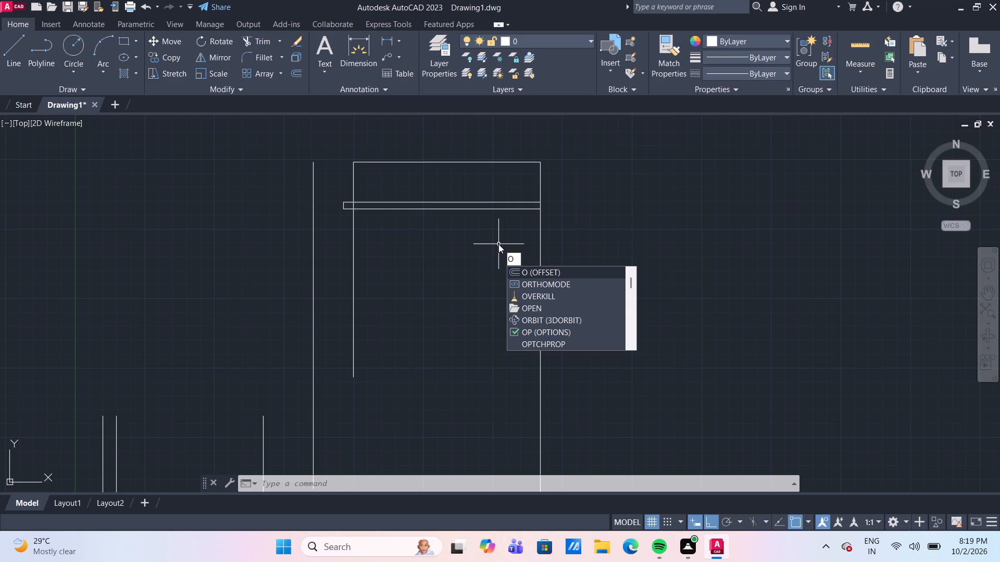
key(Return)
key(Return)
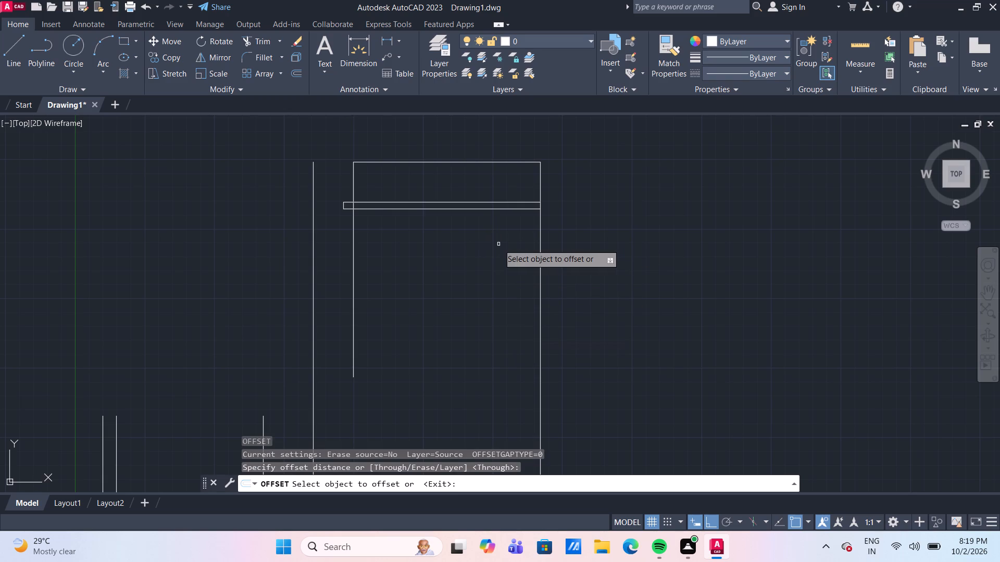
click(542, 265)
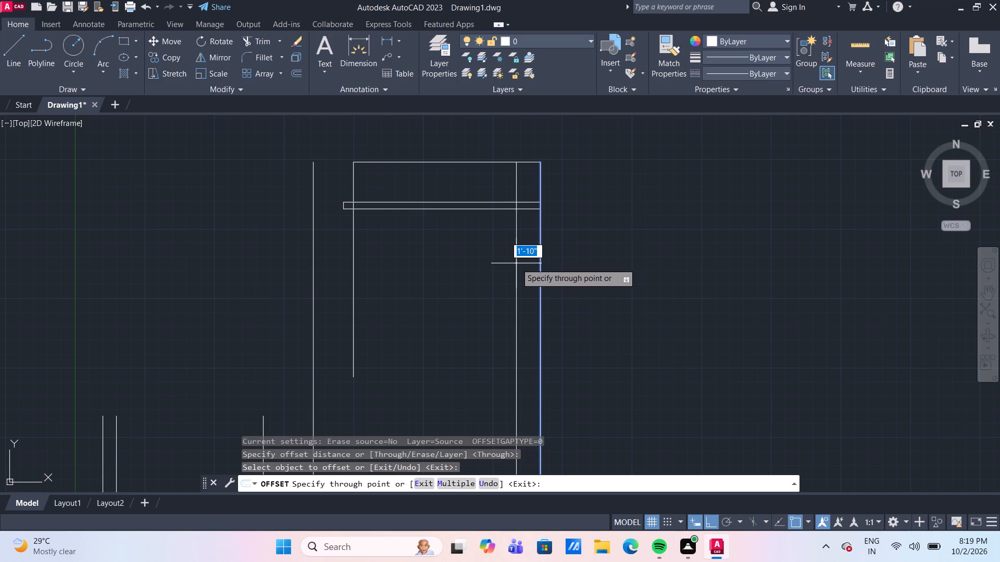
text(1'6")
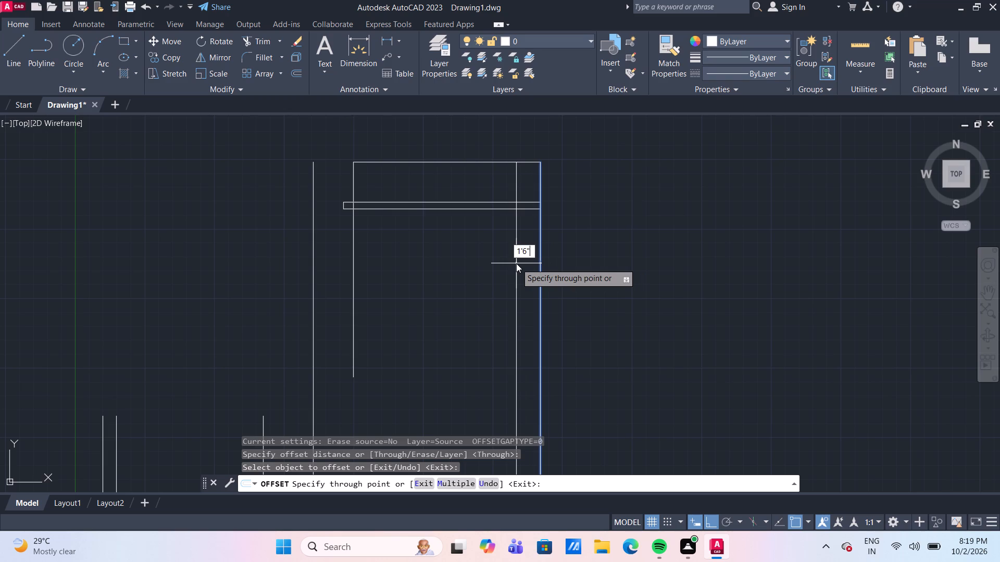
key(Return)
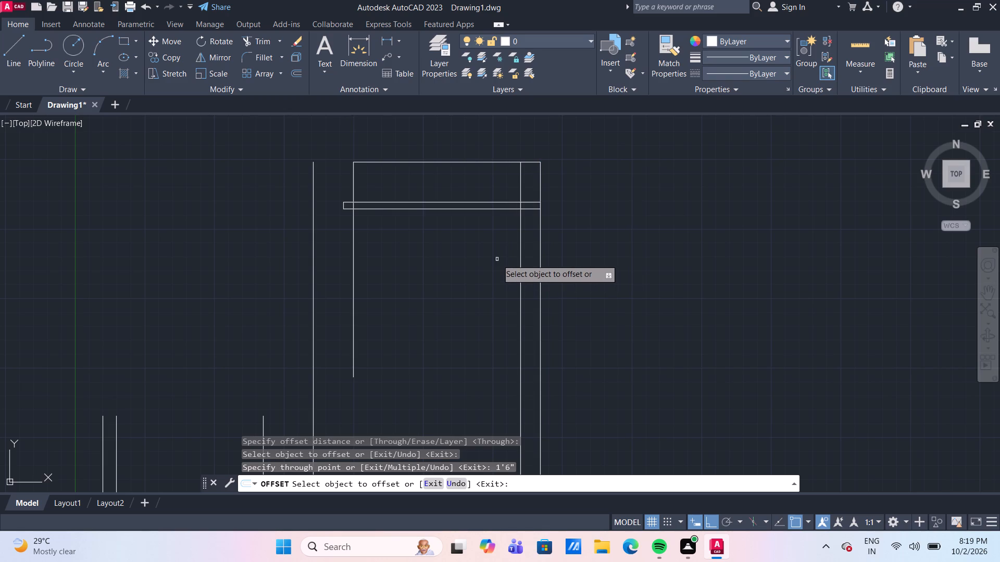
Offset the block's left vertical edge 4' inward, and offset that new line a further 1'6" inward.
click(353, 250)
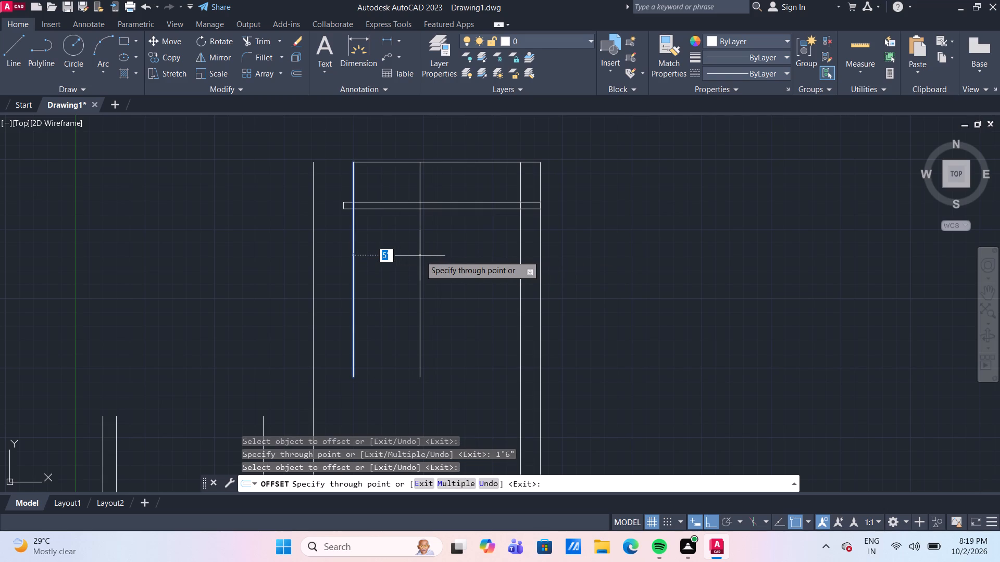
text(4')
key(Return)
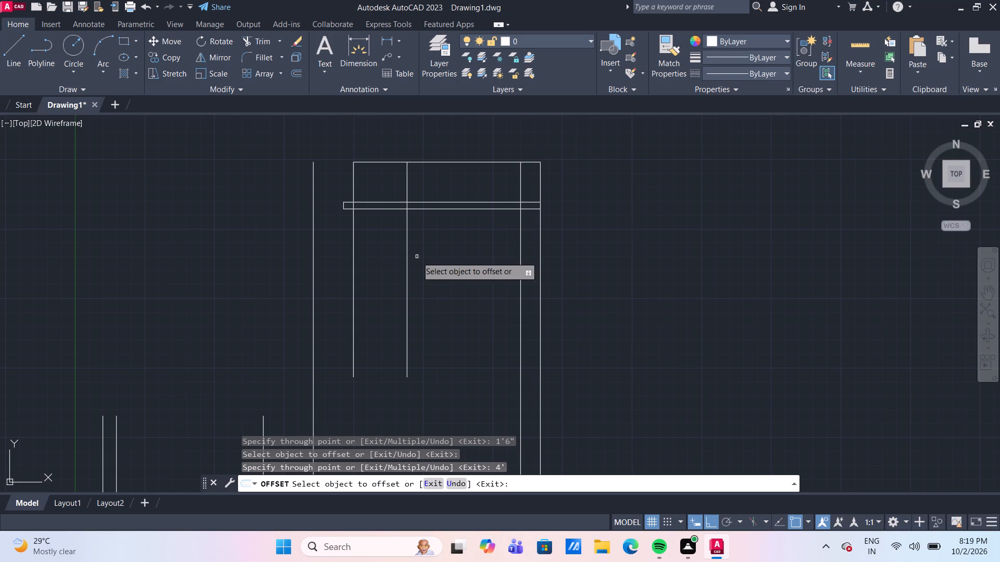
click(407, 310)
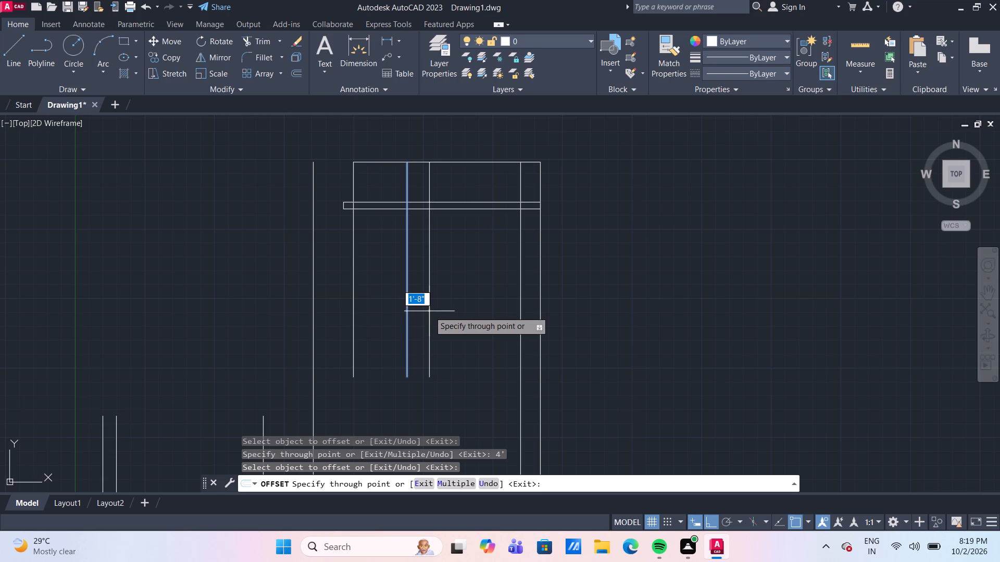
text(1'6")
key(Return)
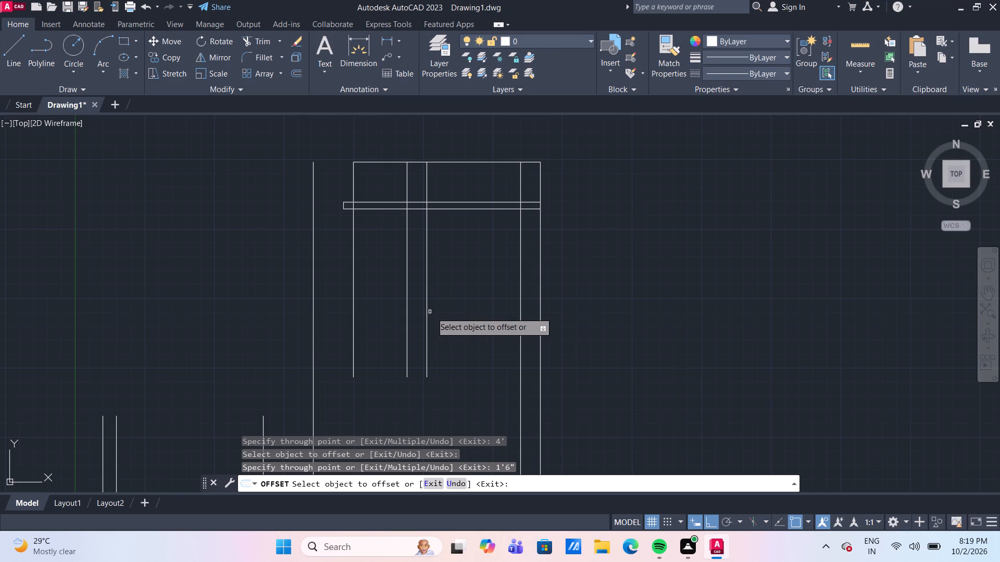
Offset the inner line beside the block's right edge by 6" toward the middle of the block.
click(520, 317)
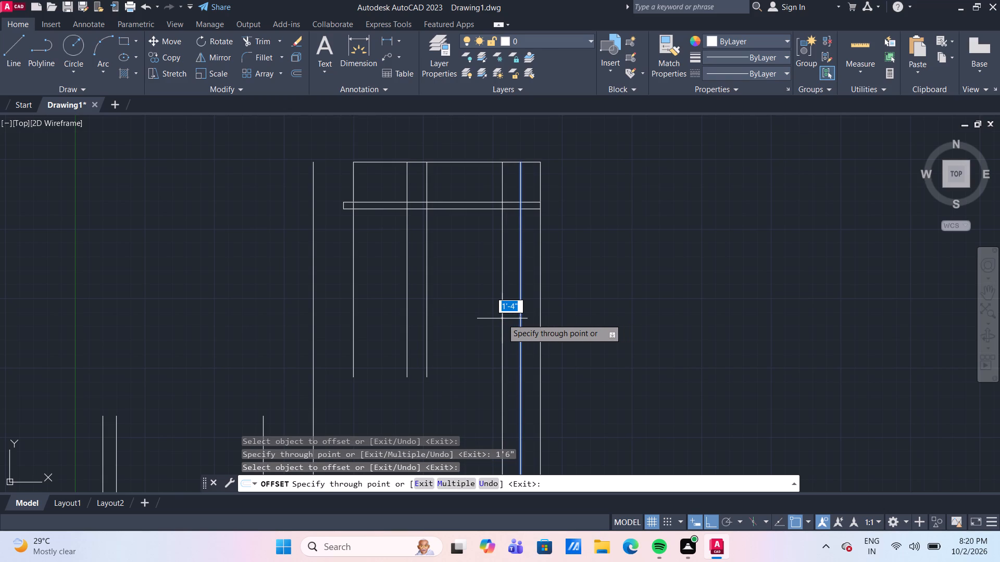
key(6)
key(shift+quotedbl)
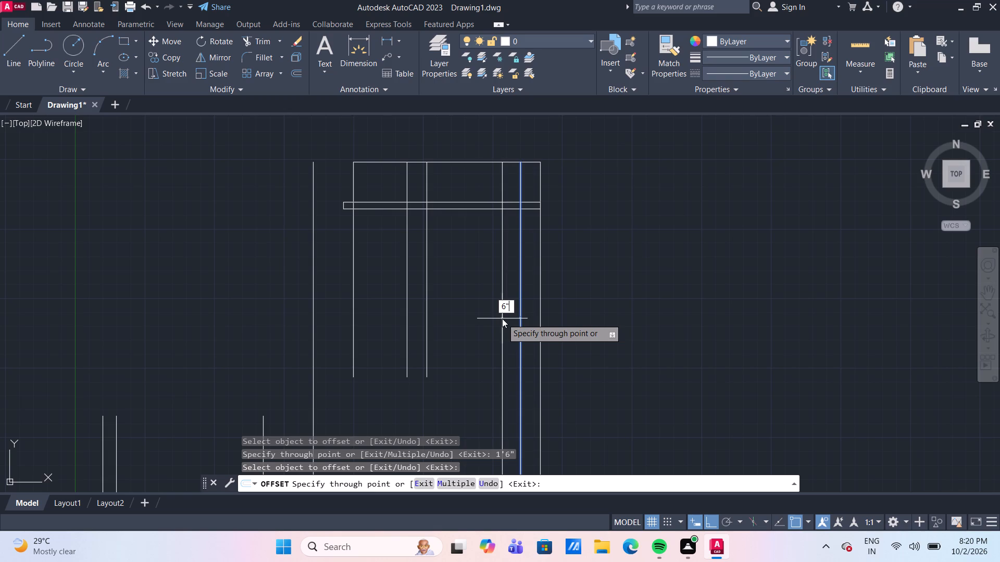
key(Return)
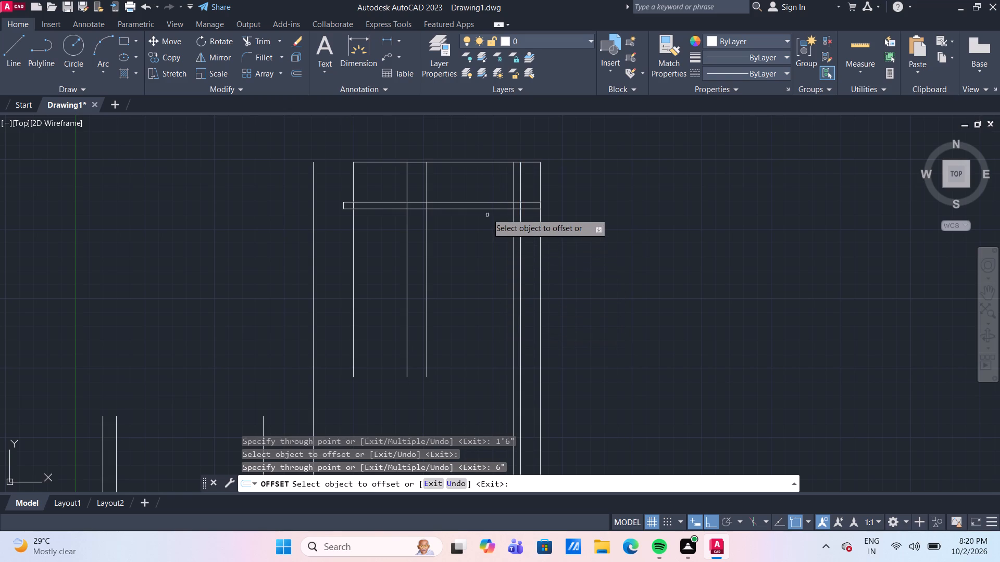
Offset the thin band's lower line 6' downward.
scroll(481, 248, down, 1)
middle_drag(481, 248, 481, 237)
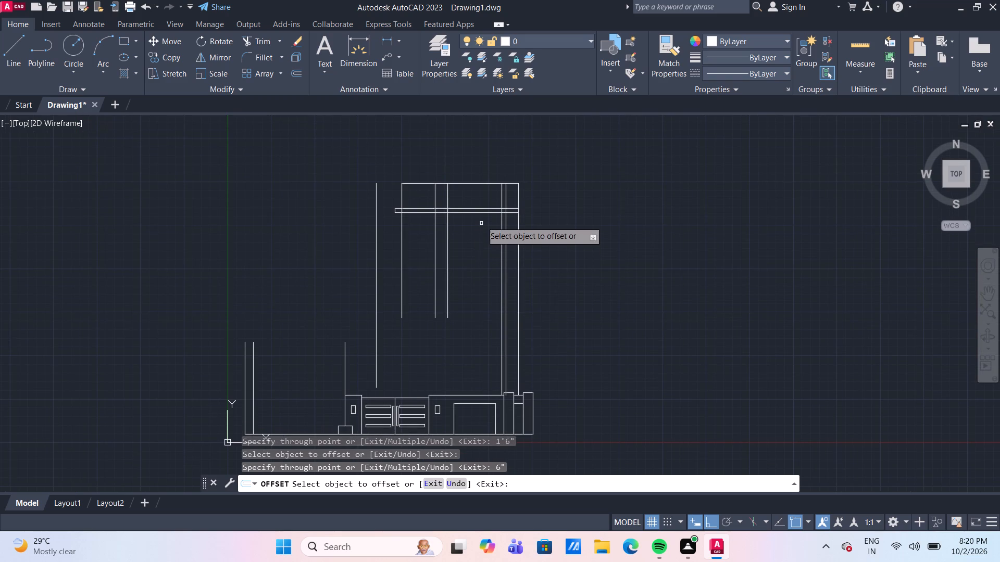
click(479, 213)
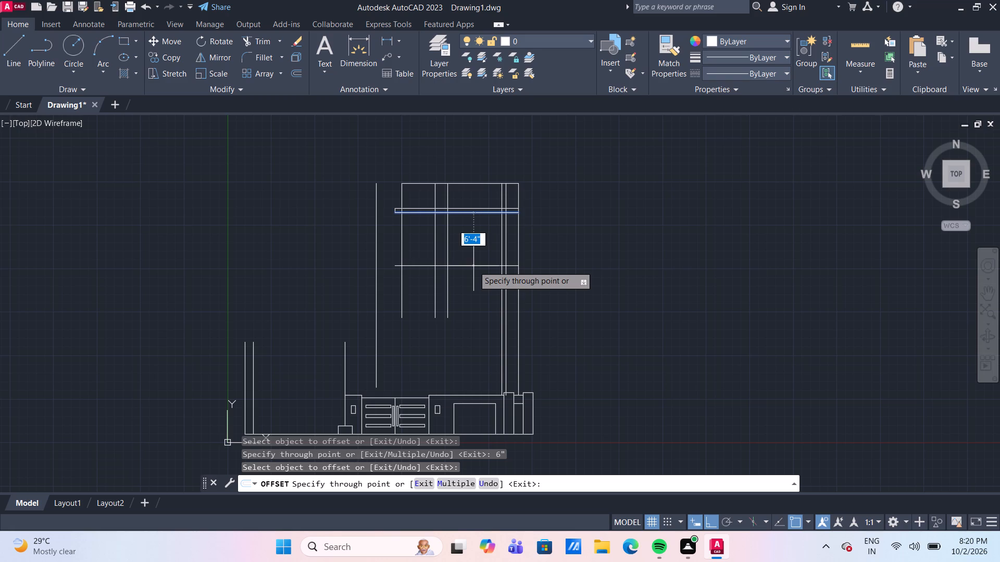
text(6')
key(Return)
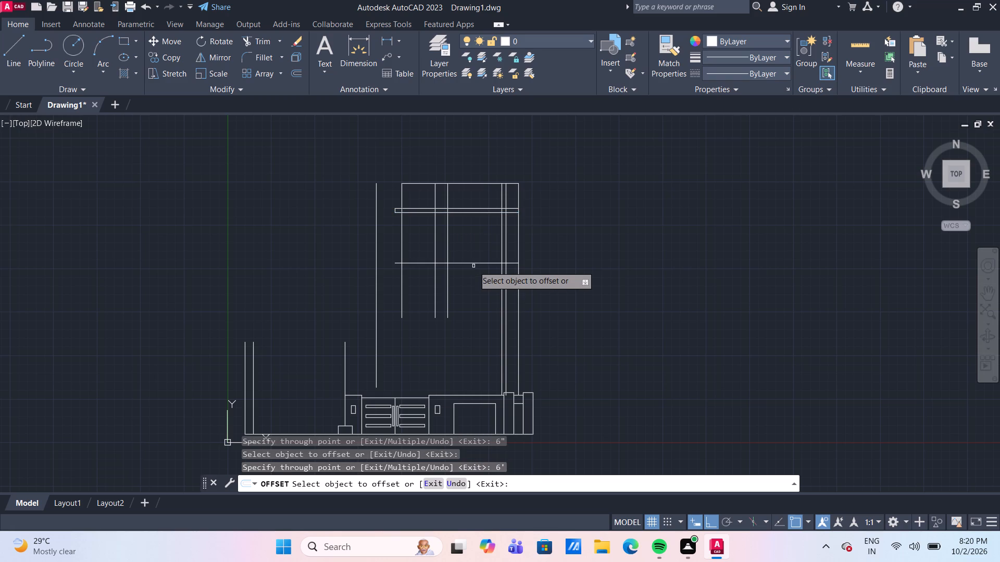
Offset the thin band's lower line 2" downward and erase the original line to make the band deeper.
scroll(509, 219, up, 3)
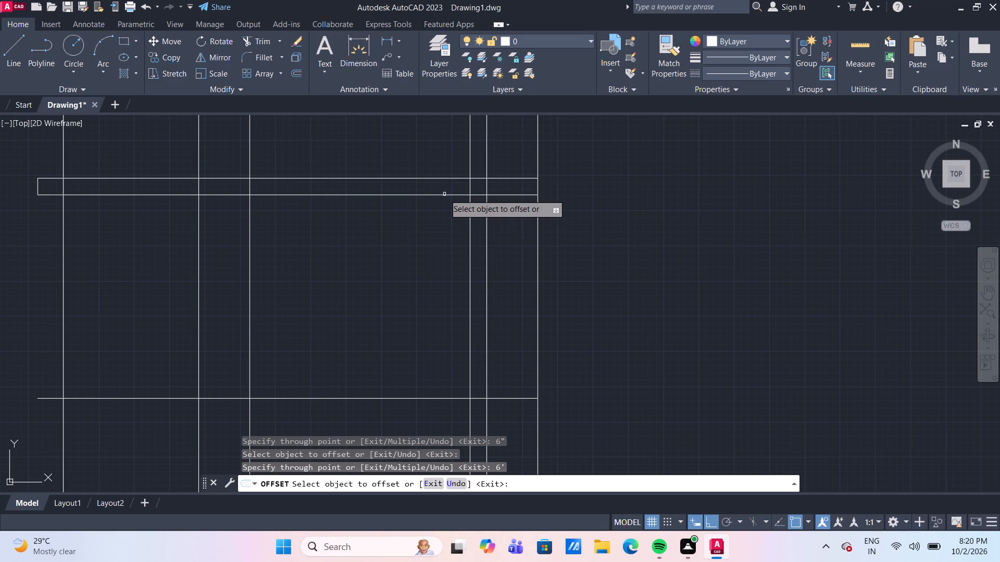
click(444, 194)
text(2")
key(Return)
key(Escape)
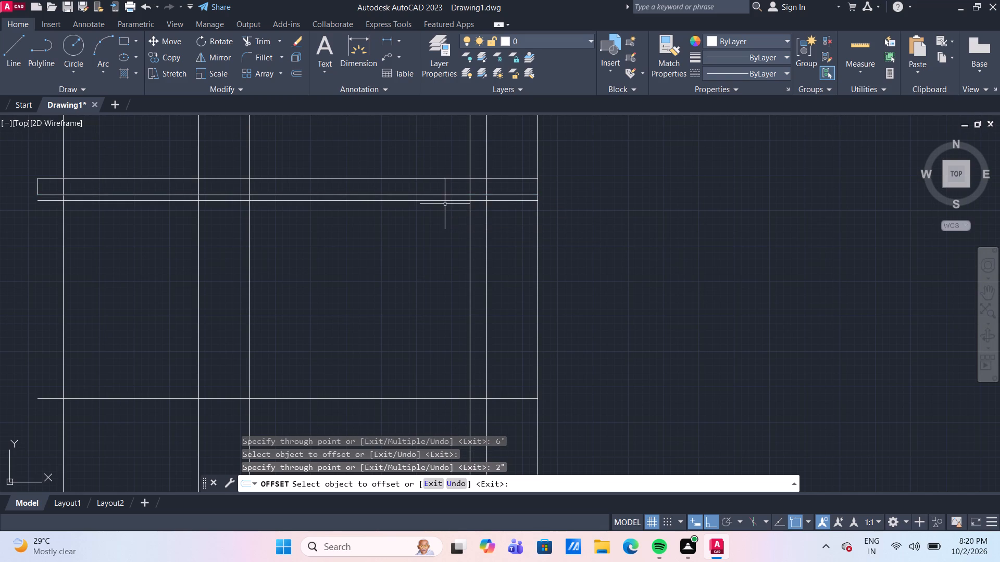
click(433, 194)
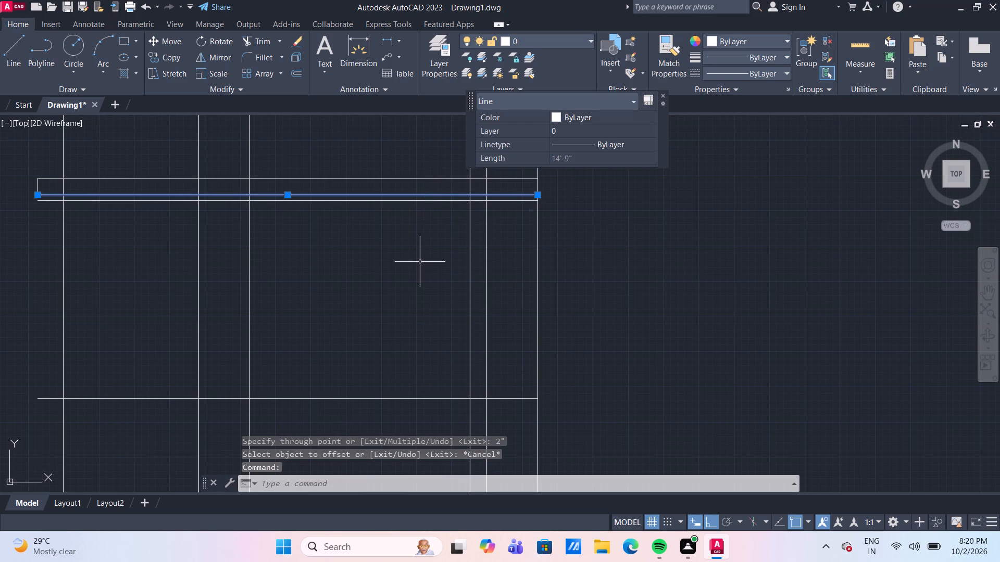
key(Delete)
Extend the short vertical at the band's left end down to the new lower line to close the band.
scroll(142, 242, down, 2)
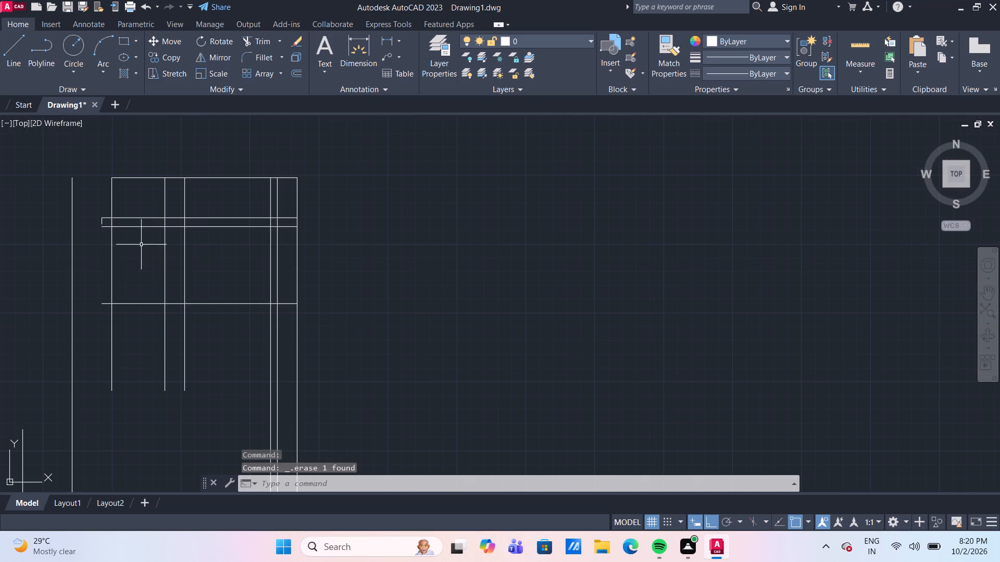
scroll(84, 213, up, 3)
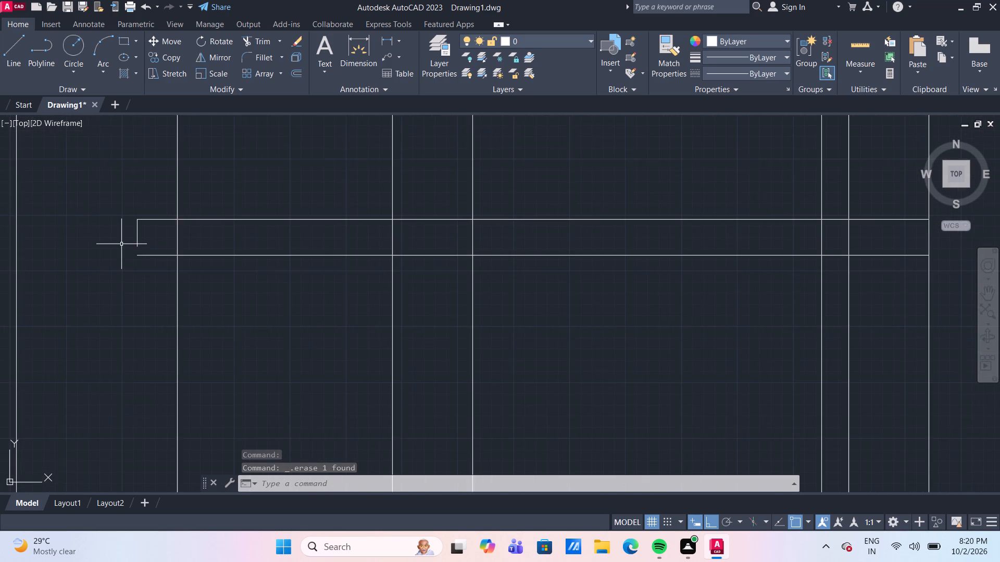
scroll(121, 244, up, 1)
text(tr)
key(Return)
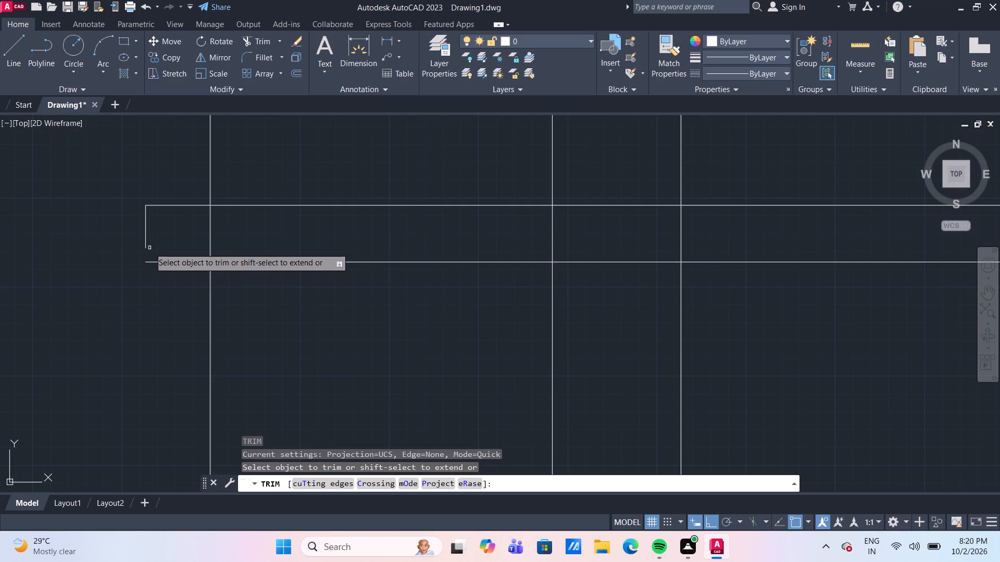
shift+click(145, 244)
scroll(211, 239, down, 2)
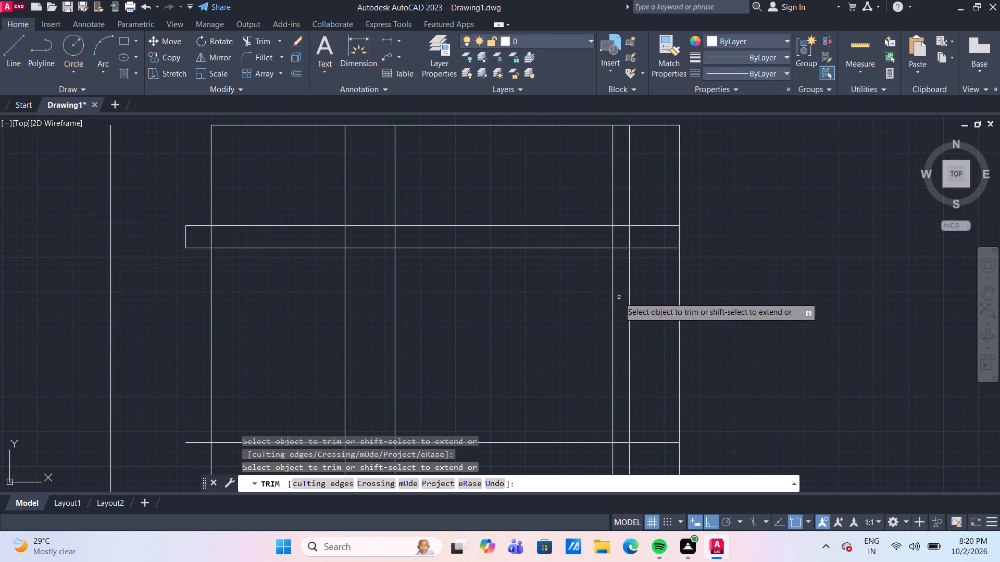
middle_drag(572, 296, 533, 265)
key(Escape)
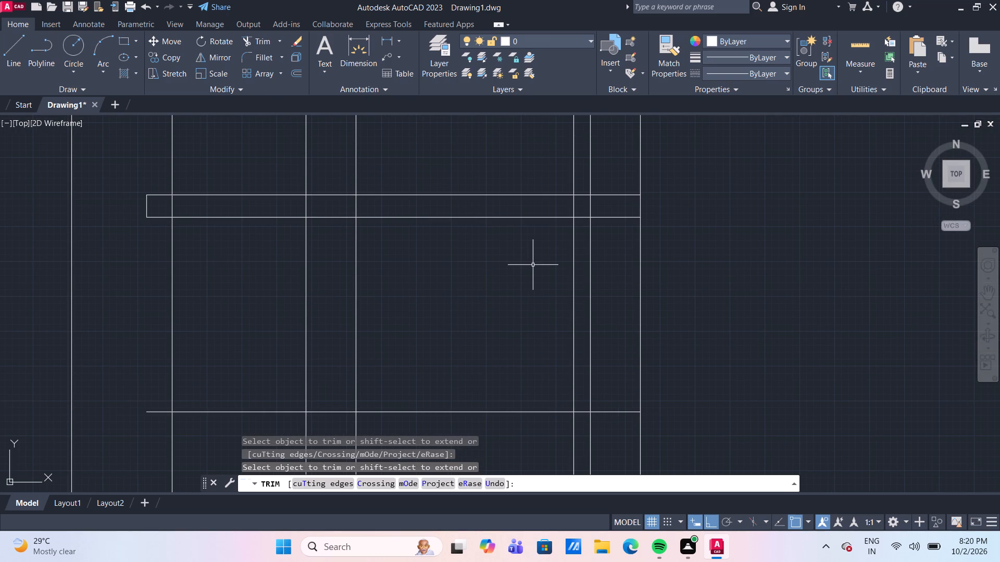
Offset the band's new lower line 6" downward.
key(o)
key(Return)
key(Return)
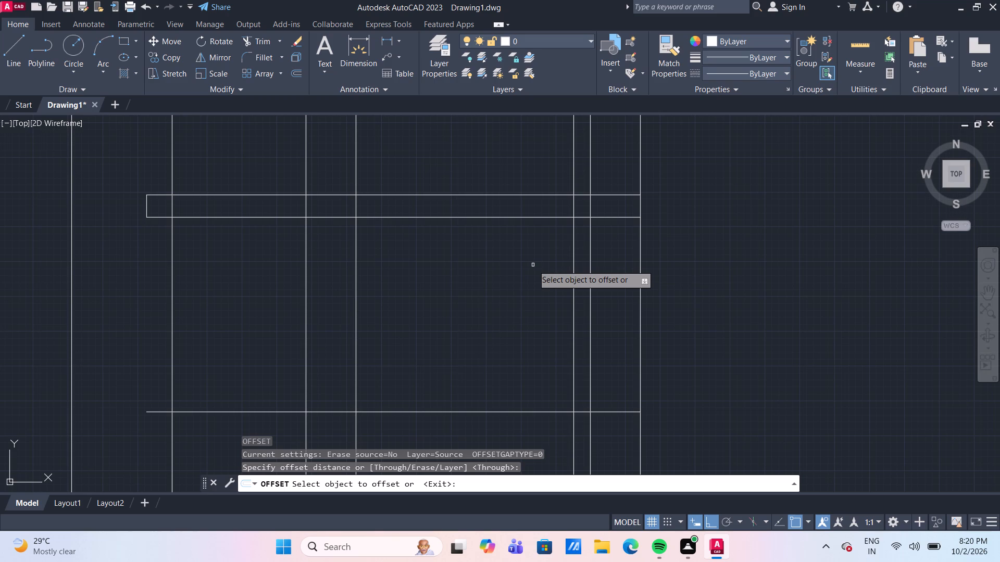
click(514, 219)
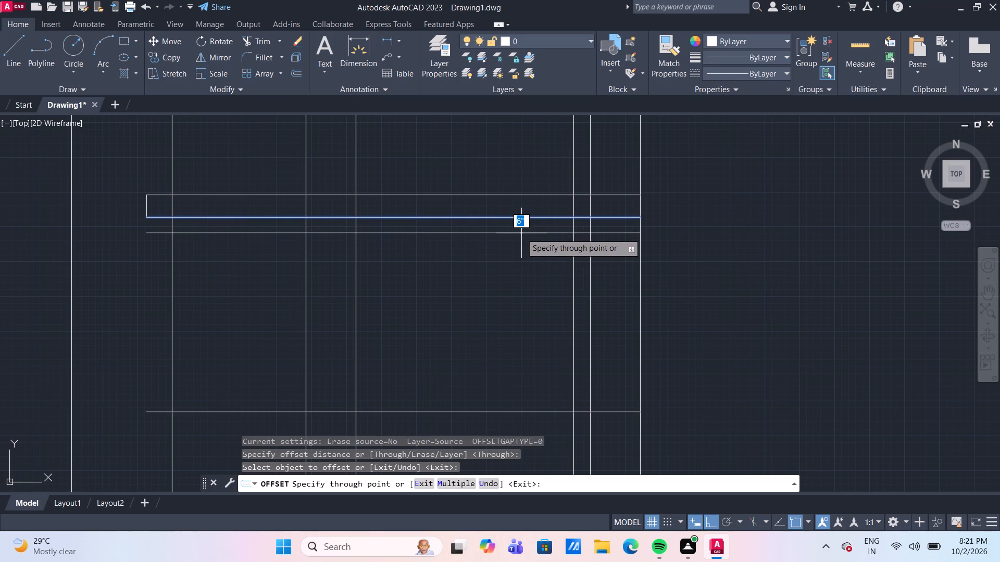
text(6")
key(Return)
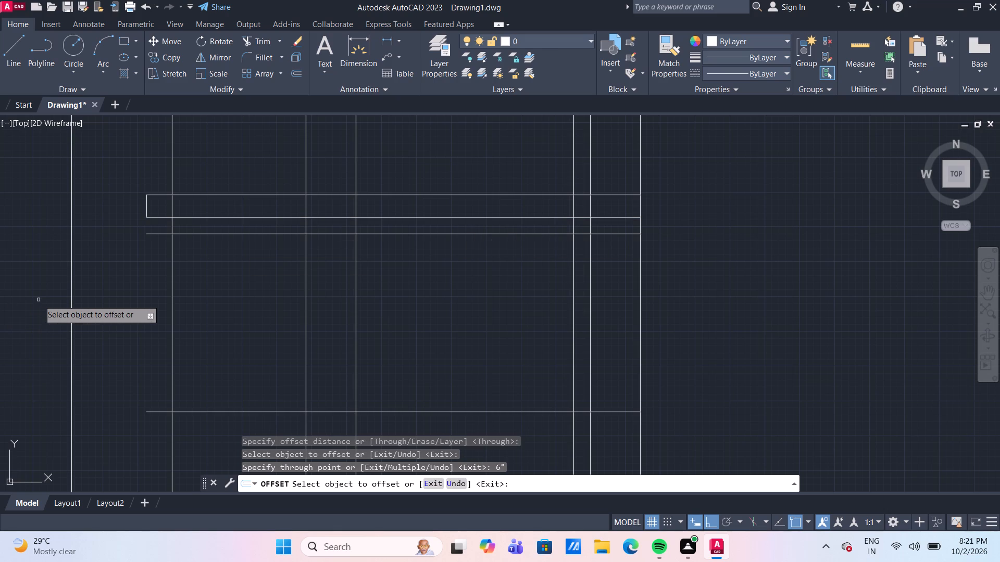
key(Escape)
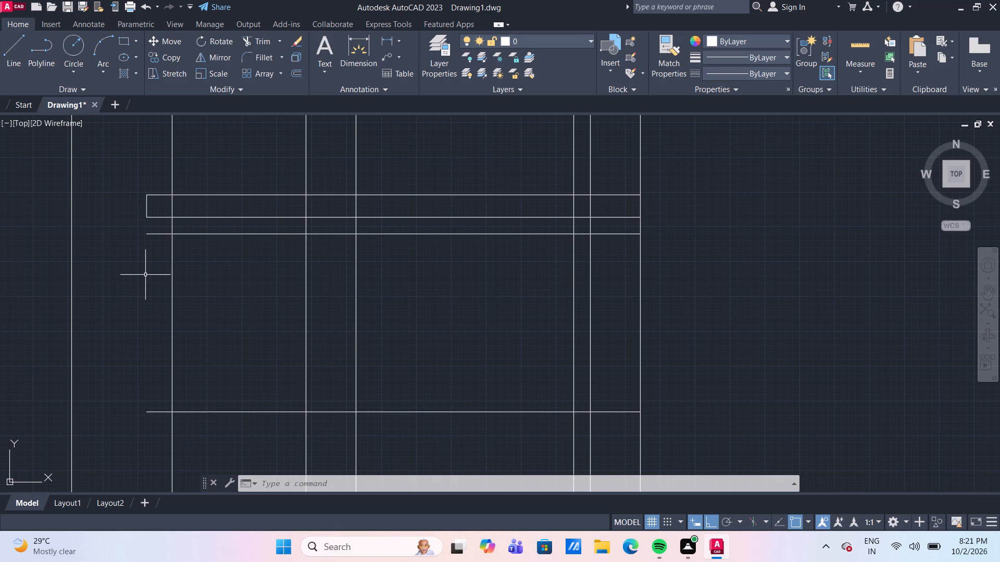
Extend the upper storey's top horizontal line leftward to meet the outer left vertical.
text(tr)
key(Return)
scroll(170, 274, down, 3)
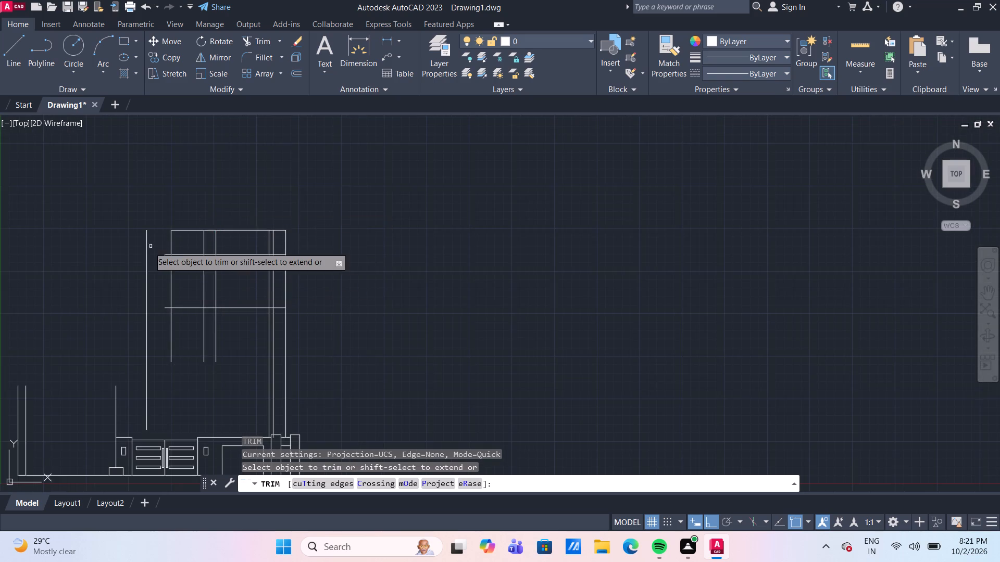
scroll(149, 247, up, 2)
scroll(231, 239, down, 1)
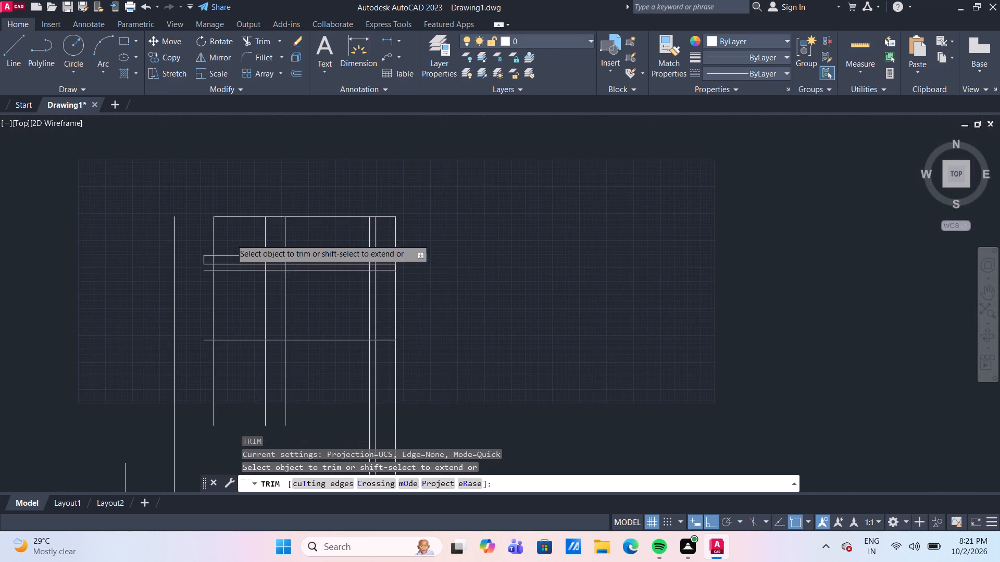
scroll(231, 239, up, 1)
middle_drag(240, 238, 285, 231)
scroll(285, 231, down, 2)
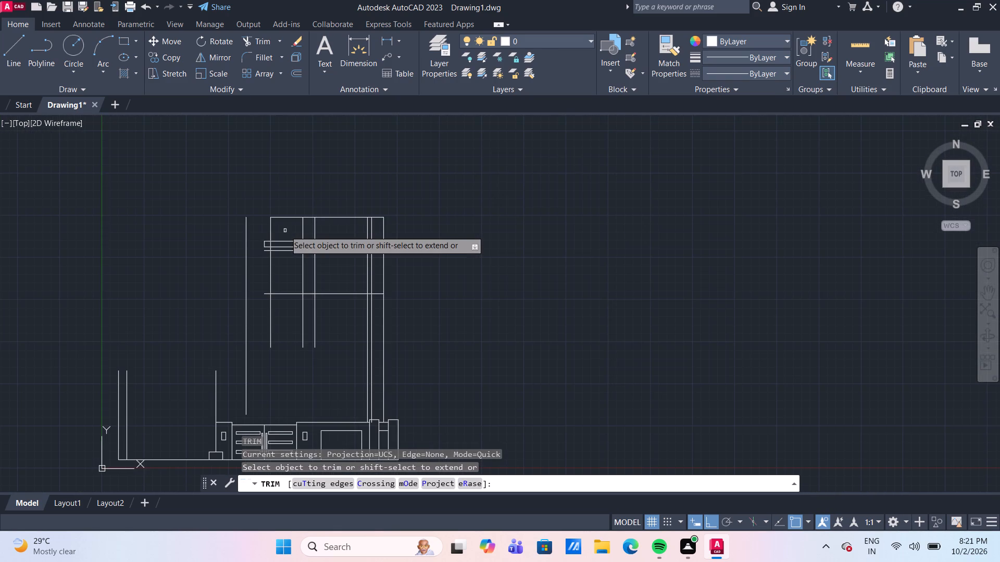
scroll(285, 231, up, 2)
middle_click(289, 228)
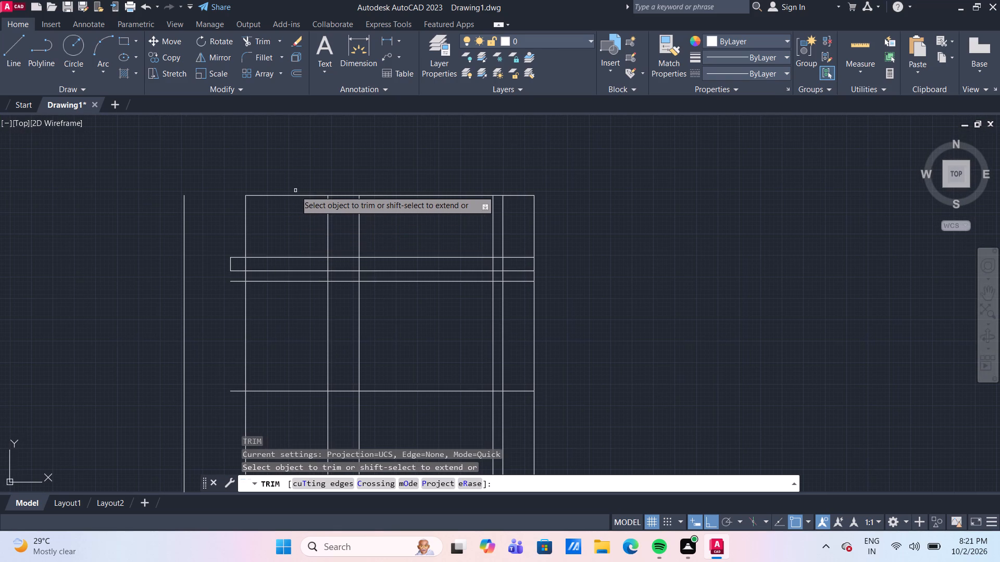
shift+click(286, 196)
scroll(297, 228, down, 2)
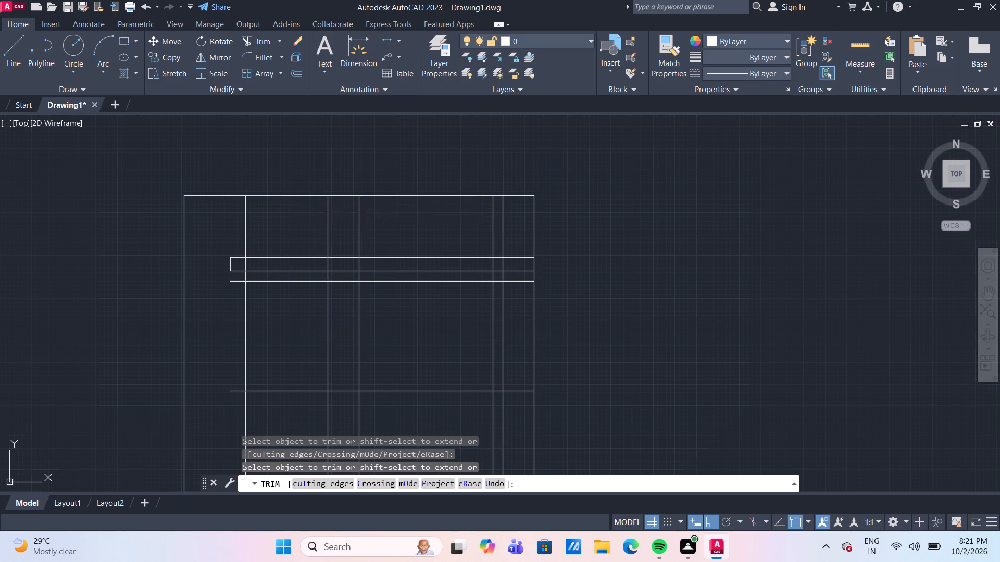
scroll(309, 238, down, 1)
scroll(380, 305, up, 1)
middle_drag(382, 305, 395, 295)
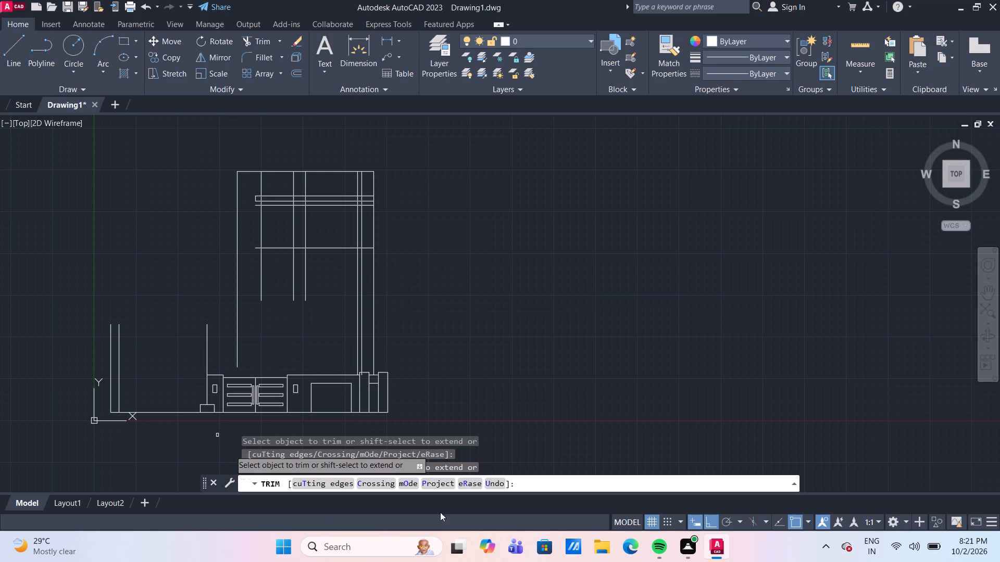
scroll(314, 359, up, 2)
scroll(302, 368, down, 3)
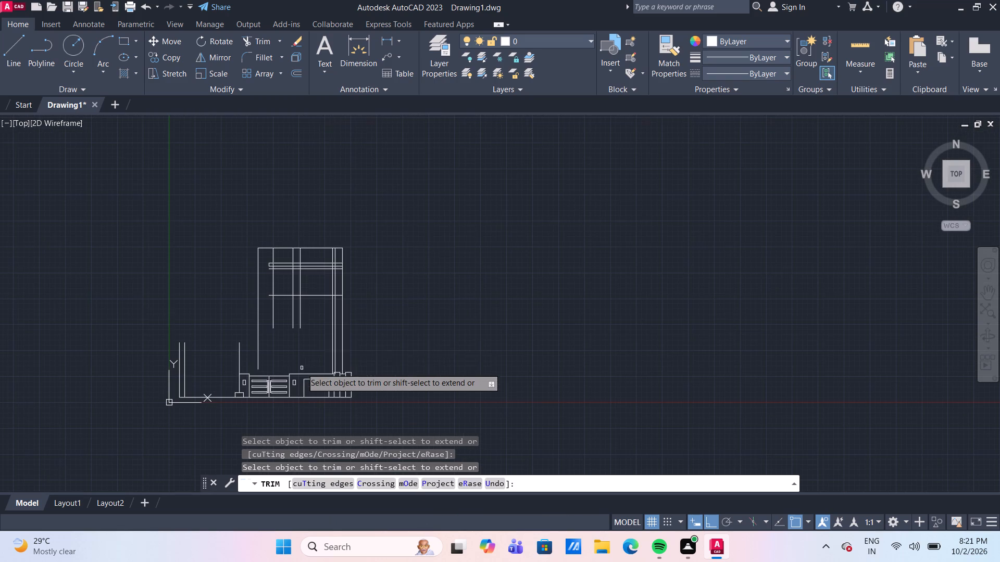
scroll(289, 357, up, 1)
middle_drag(289, 357, 318, 308)
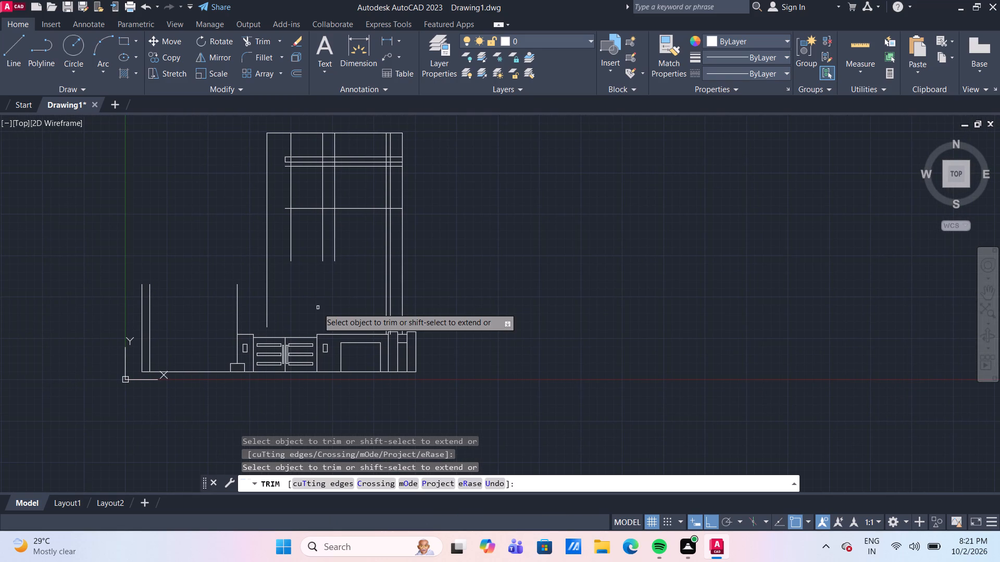
key(Escape)
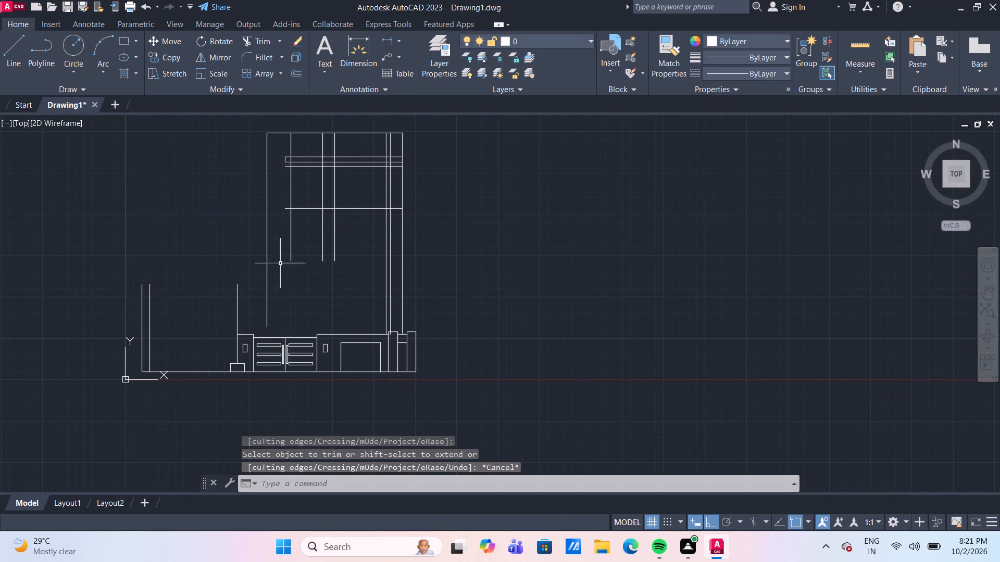
Draw a vertical line about 9'-7" upward from the wall's top corner beside the gate's right end.
drag(19, 50, 31, 73)
key(l)
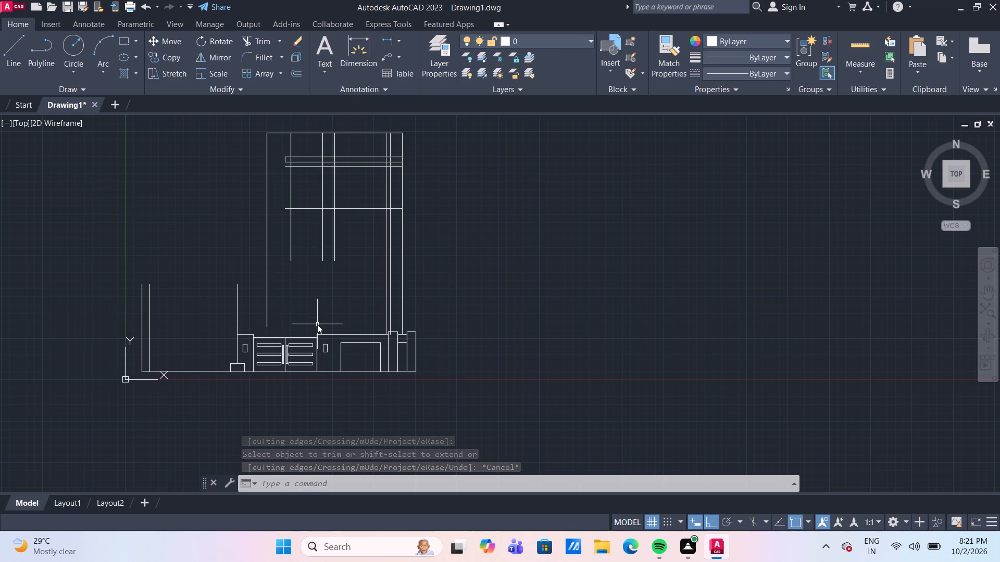
key(Return)
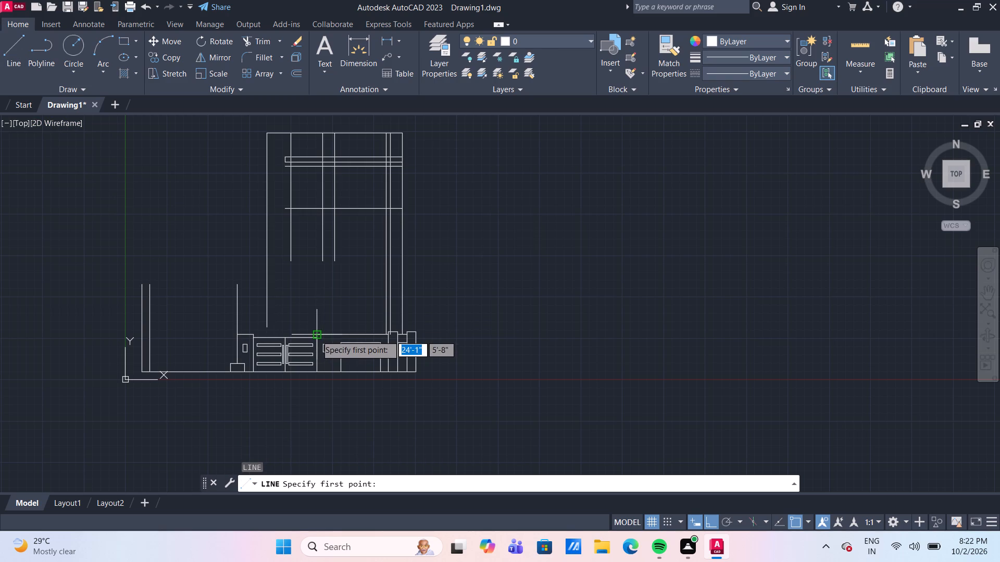
click(316, 335)
scroll(311, 250, up, 2)
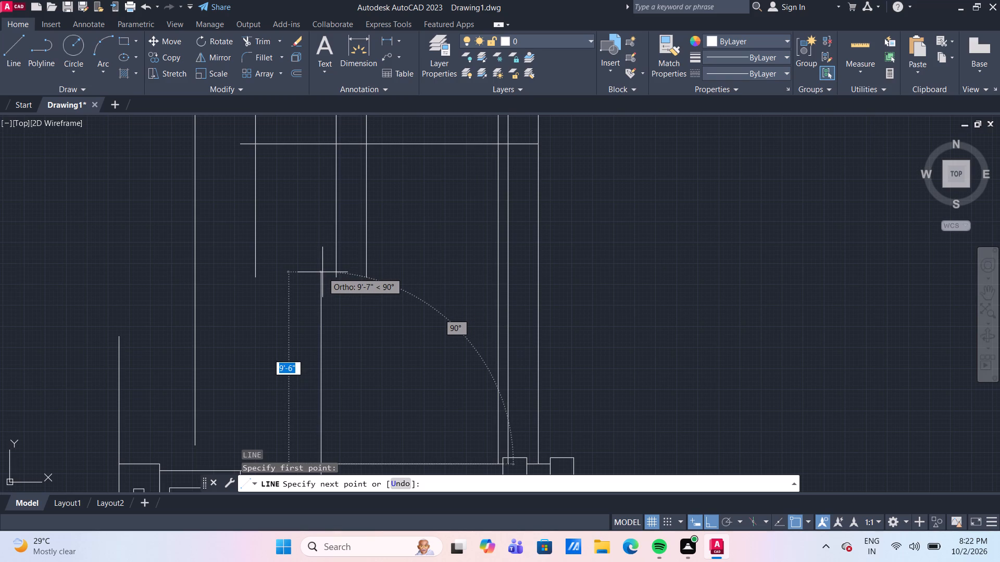
click(322, 272)
key(Escape)
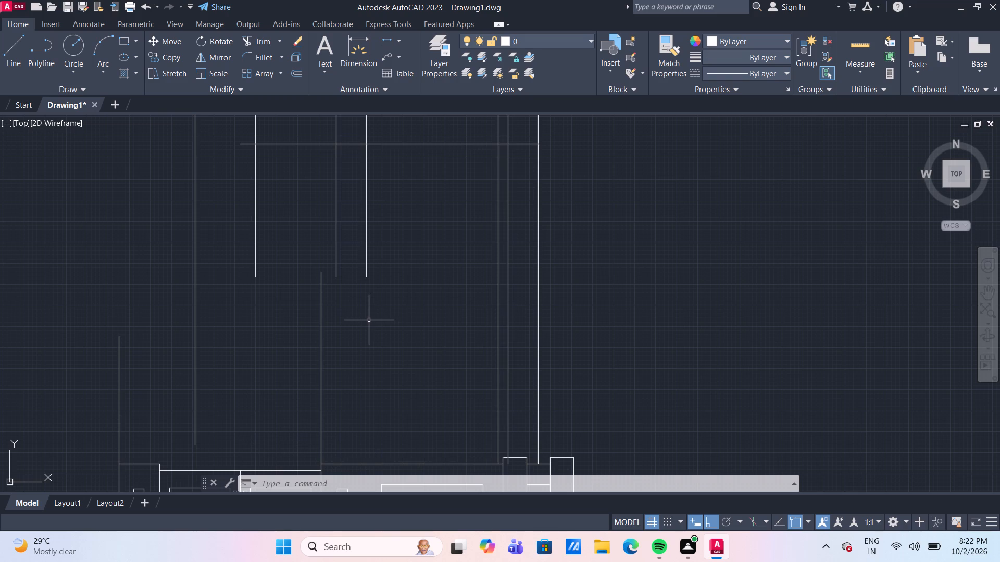
Erase the left one of the two closely spaced short verticals in the middle of the upper storey.
scroll(369, 320, down, 2)
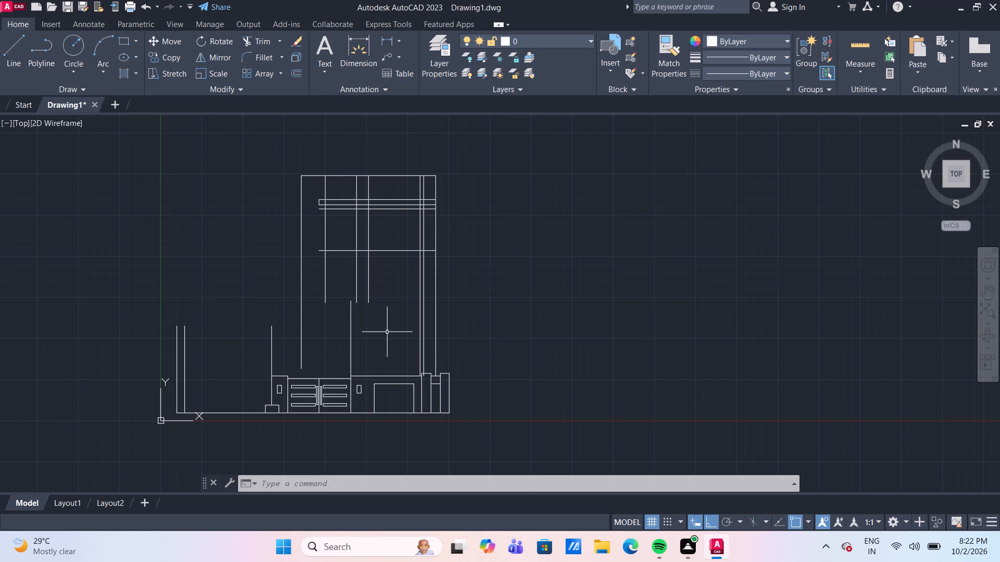
scroll(377, 288, up, 1)
scroll(377, 288, down, 1)
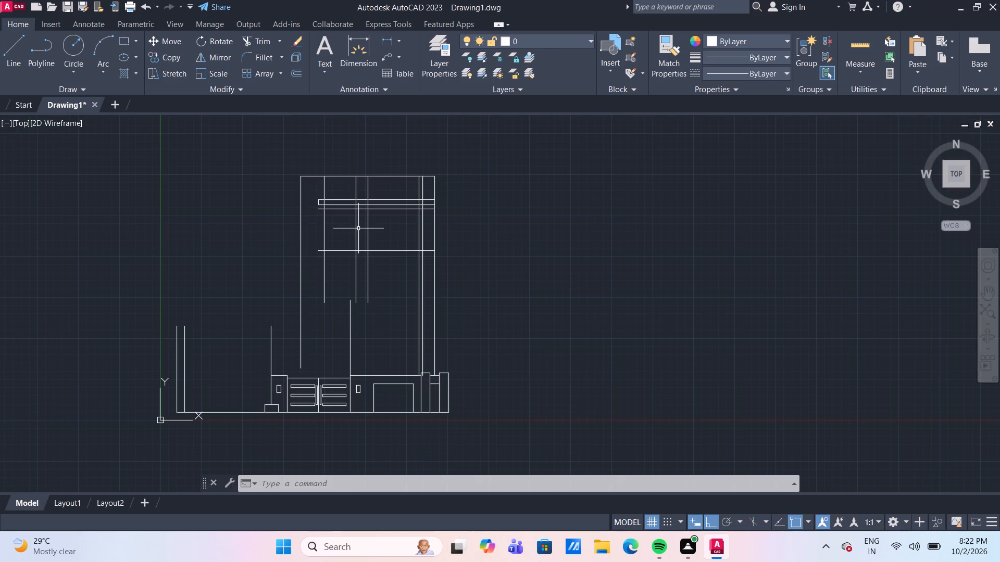
click(356, 226)
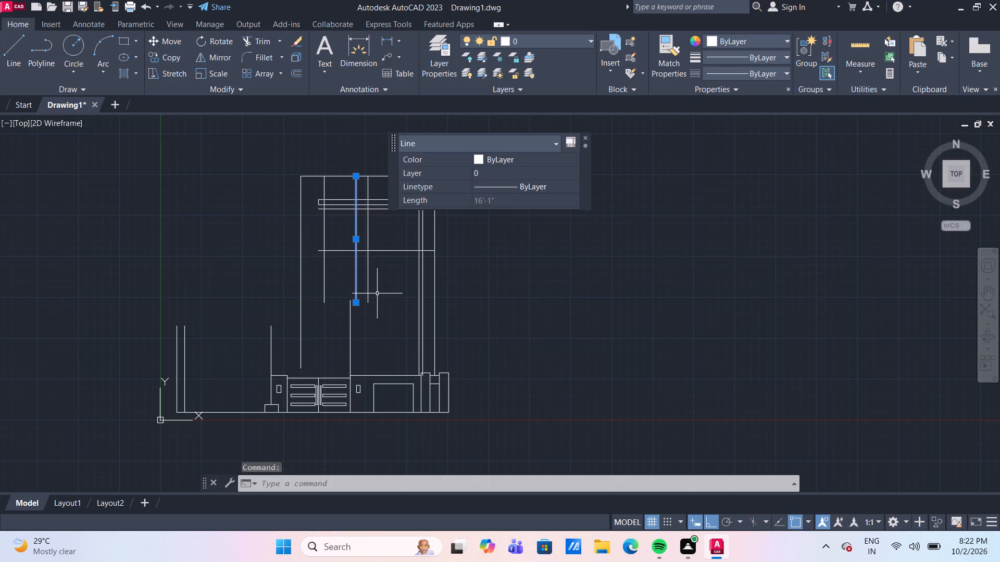
key(Delete)
Extend the new vertical above the gate's right end up to the line just below the thin band.
scroll(331, 282, up, 1)
scroll(344, 289, down, 1)
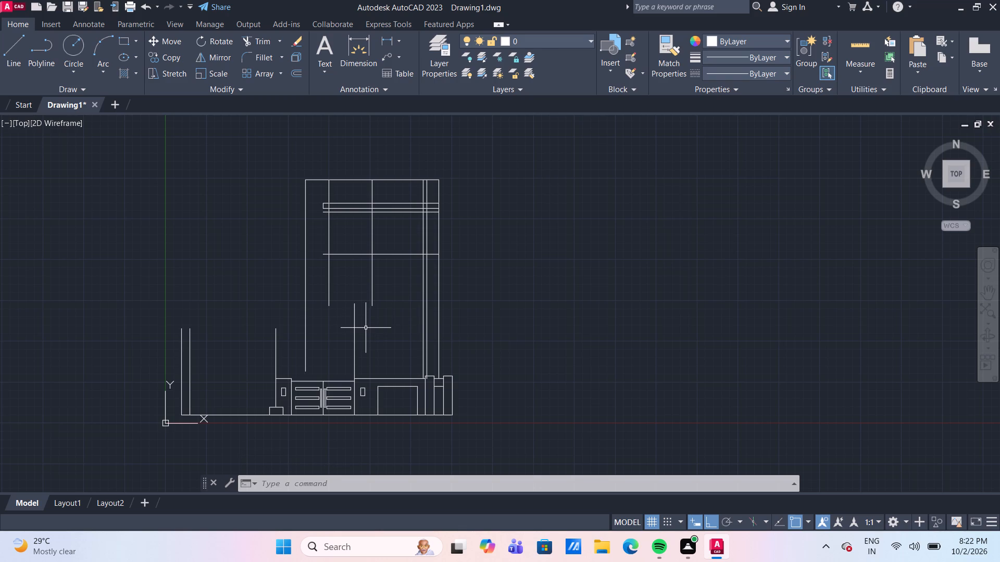
text(ex)
key(Return)
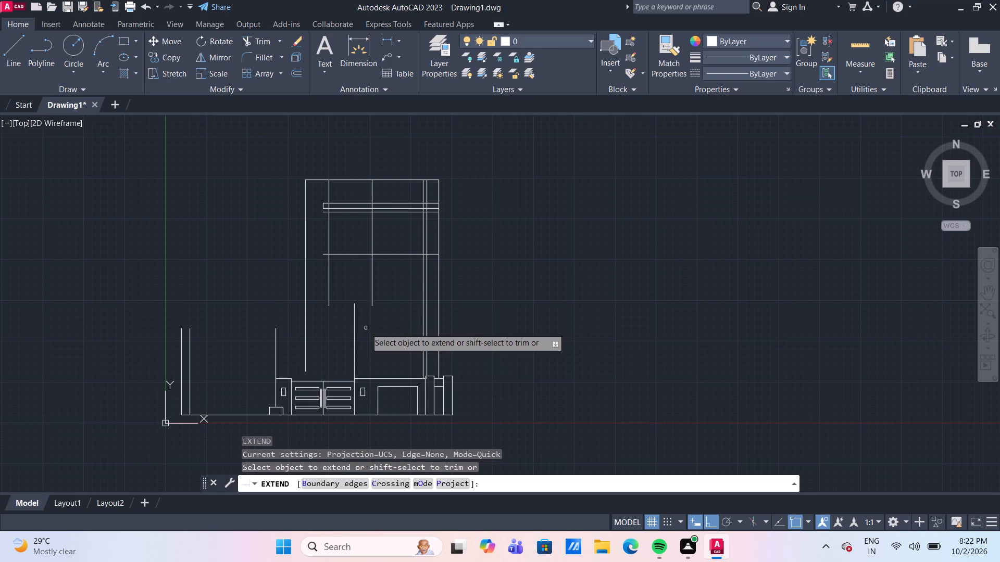
click(355, 324)
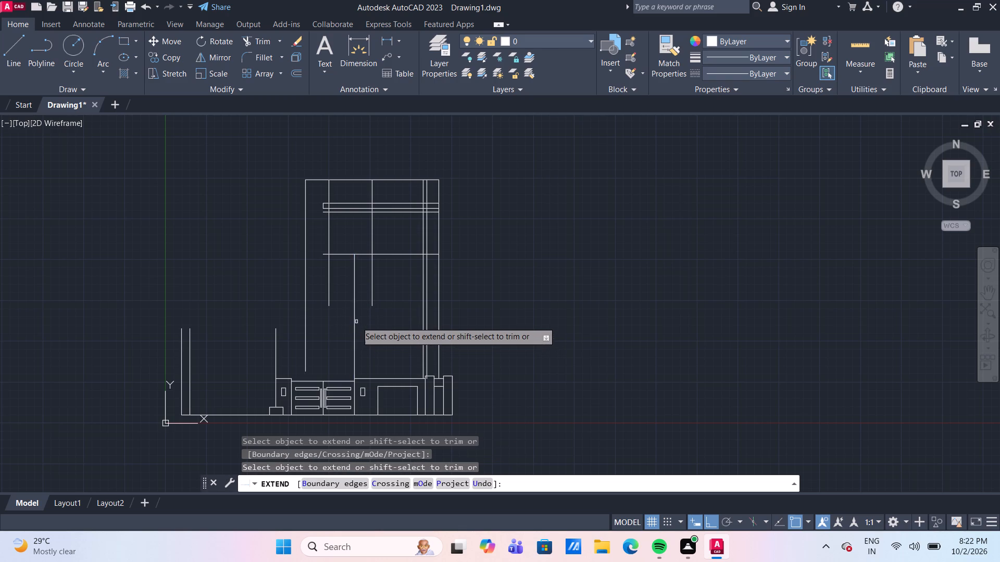
click(353, 280)
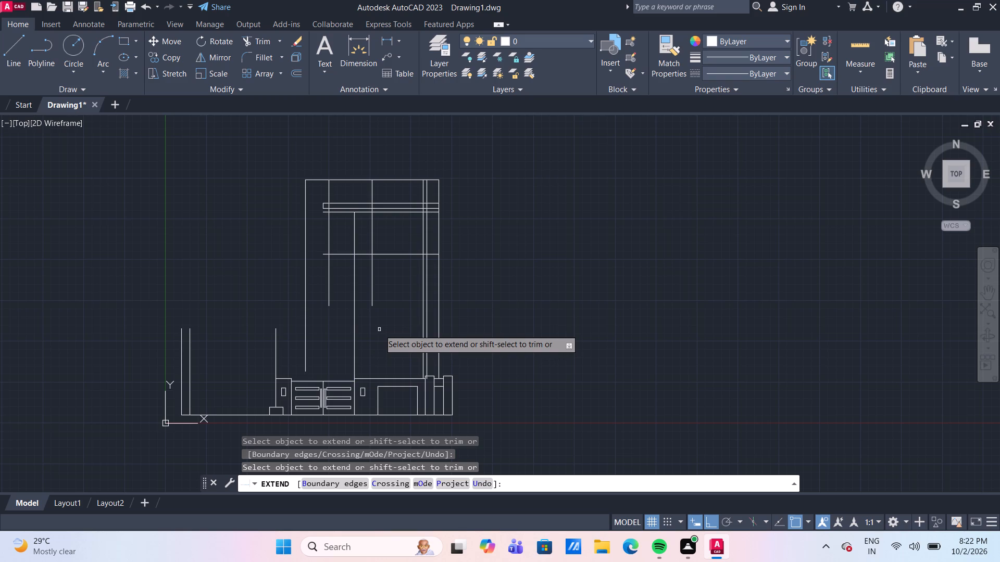
key(Escape)
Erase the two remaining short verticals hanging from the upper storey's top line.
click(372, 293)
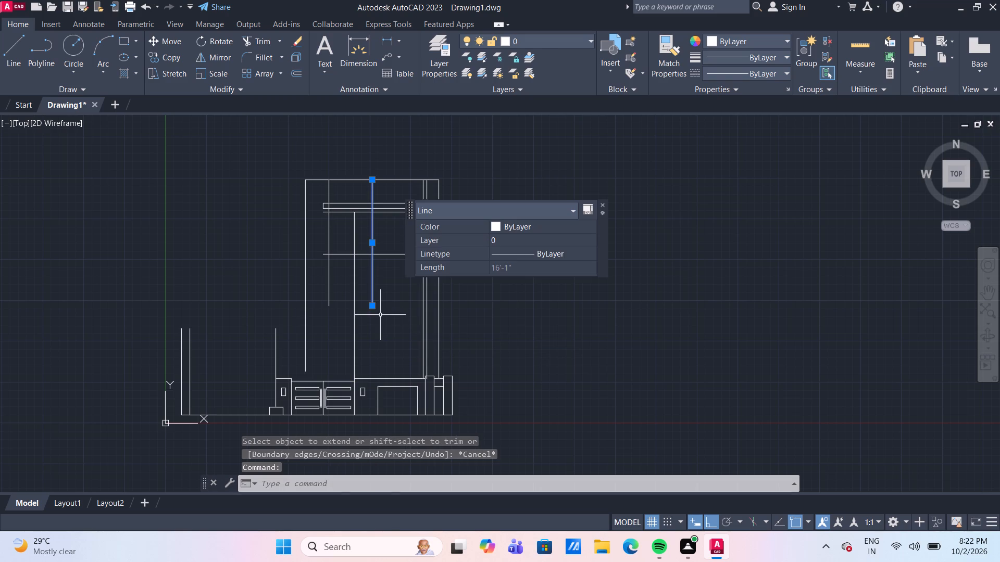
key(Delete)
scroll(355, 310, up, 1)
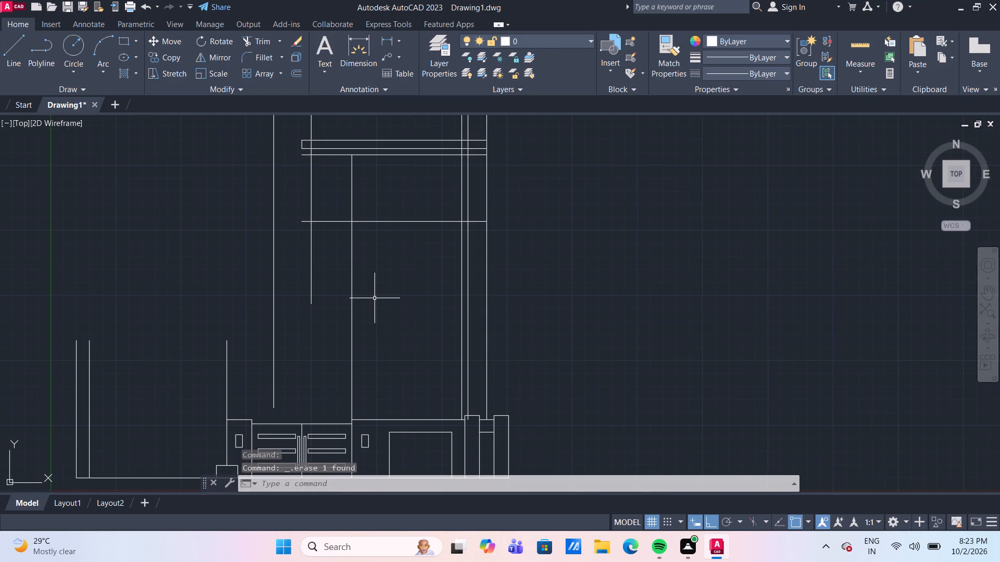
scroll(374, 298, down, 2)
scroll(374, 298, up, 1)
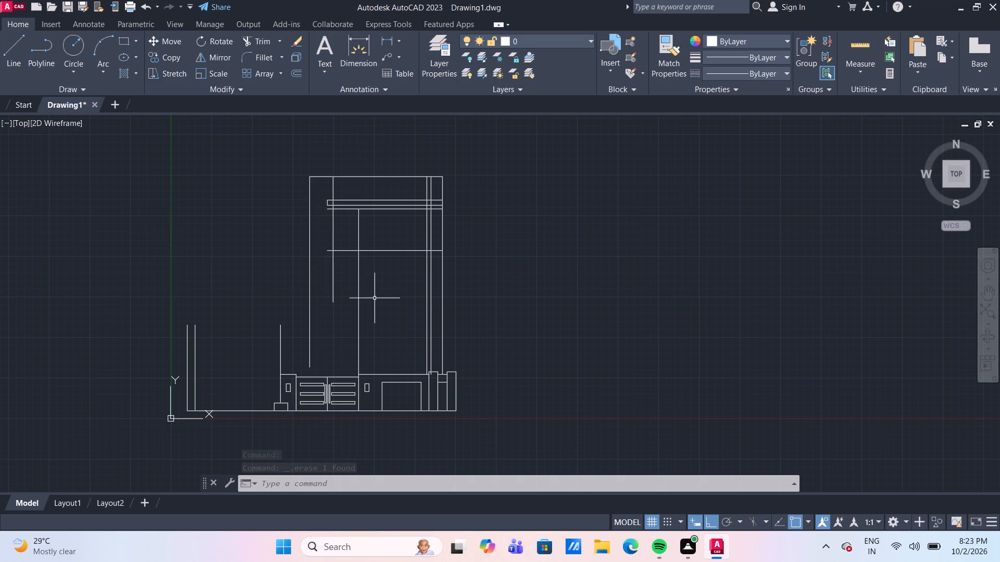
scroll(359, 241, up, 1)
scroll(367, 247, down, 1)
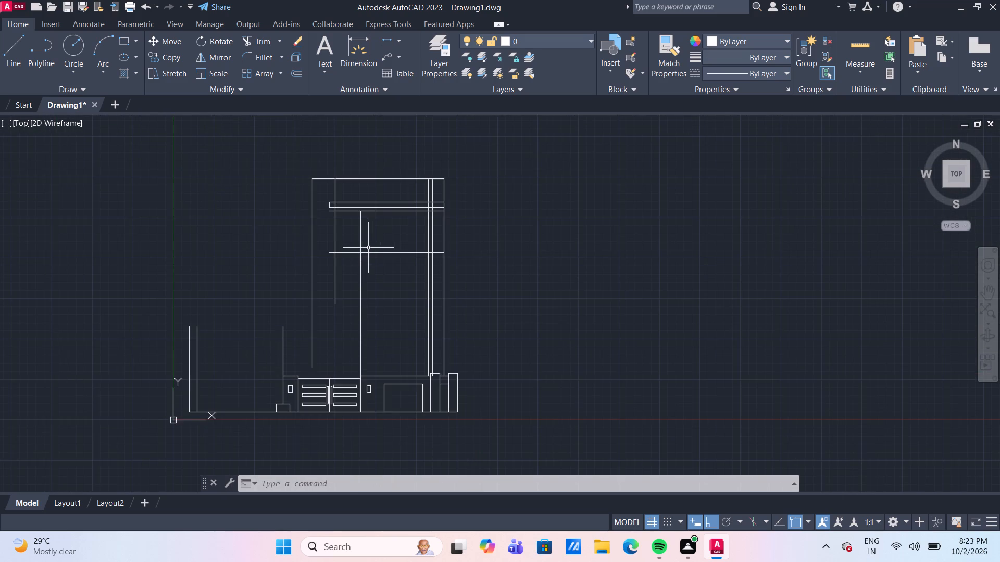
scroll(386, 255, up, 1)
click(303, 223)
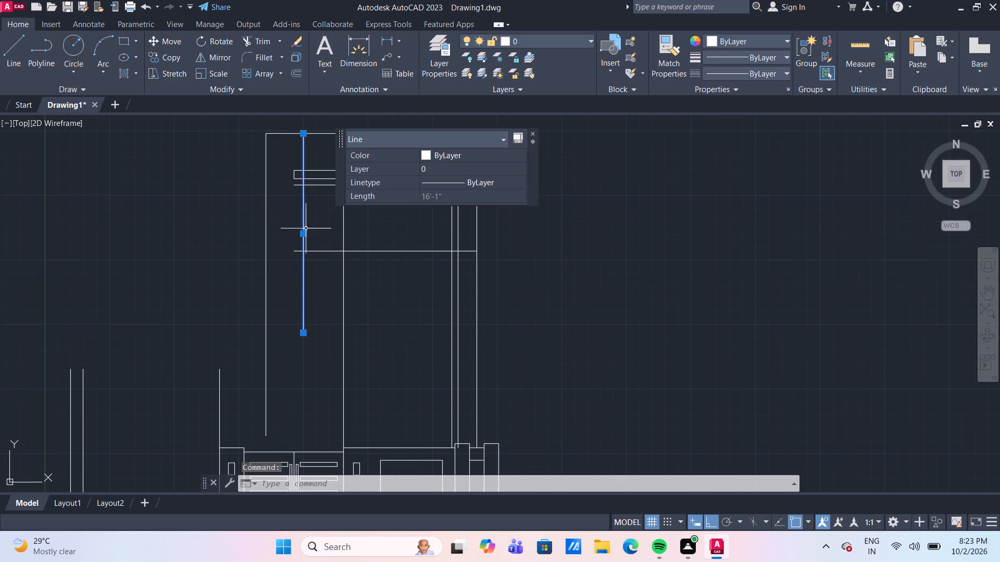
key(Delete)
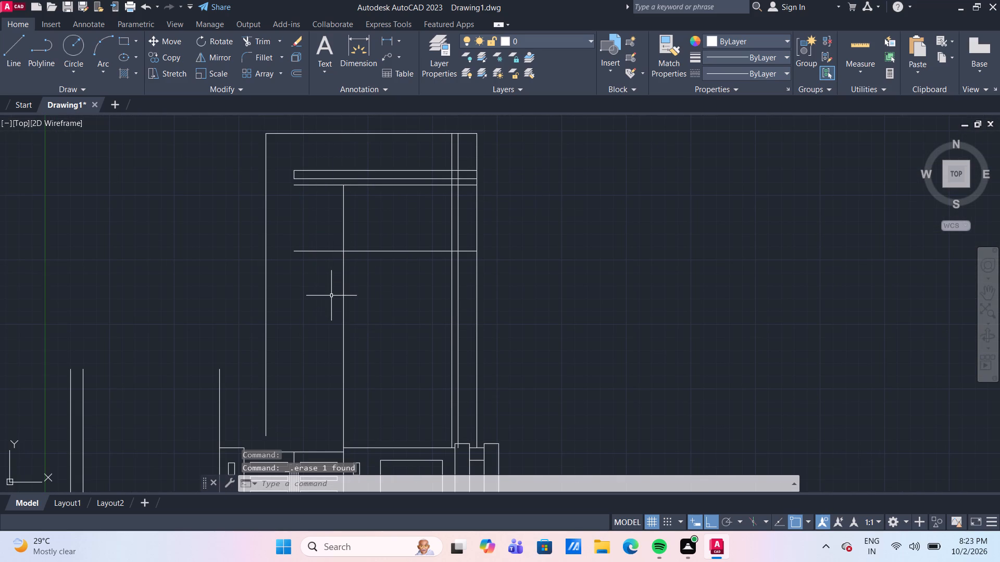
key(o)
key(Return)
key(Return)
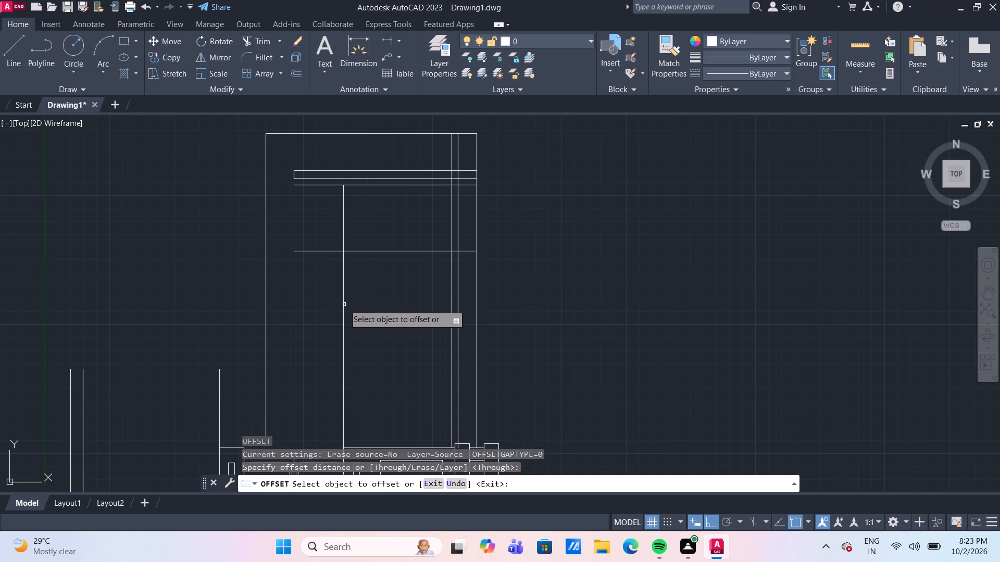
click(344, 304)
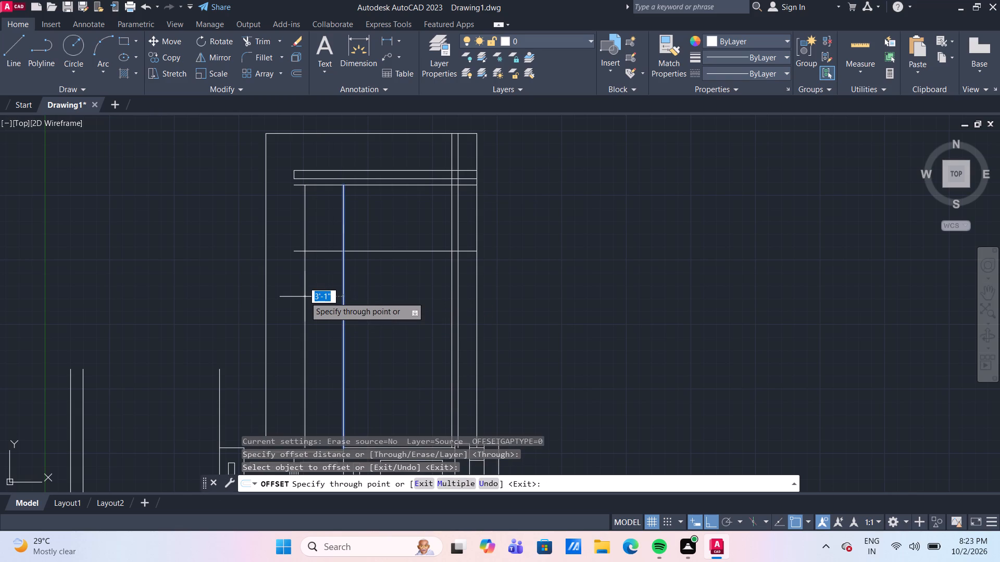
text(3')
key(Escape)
Measure the horizontal distance from the extended middle vertical to the outer right vertical along the lower horizontal line.
scroll(305, 297, down, 2)
middle_drag(306, 323, 308, 280)
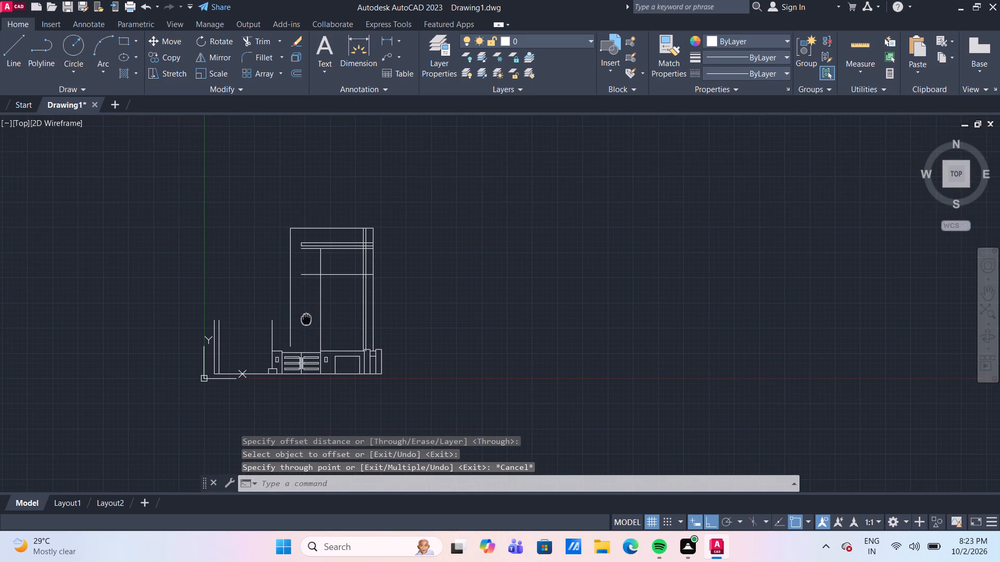
middle_drag(308, 280, 308, 279)
scroll(308, 279, up, 1)
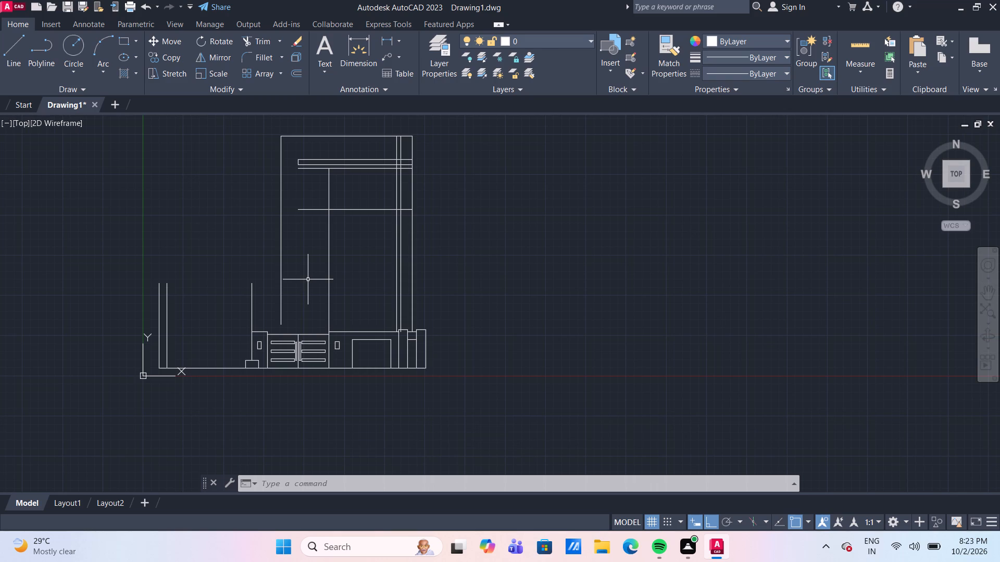
click(353, 47)
scroll(326, 210, up, 2)
click(329, 209)
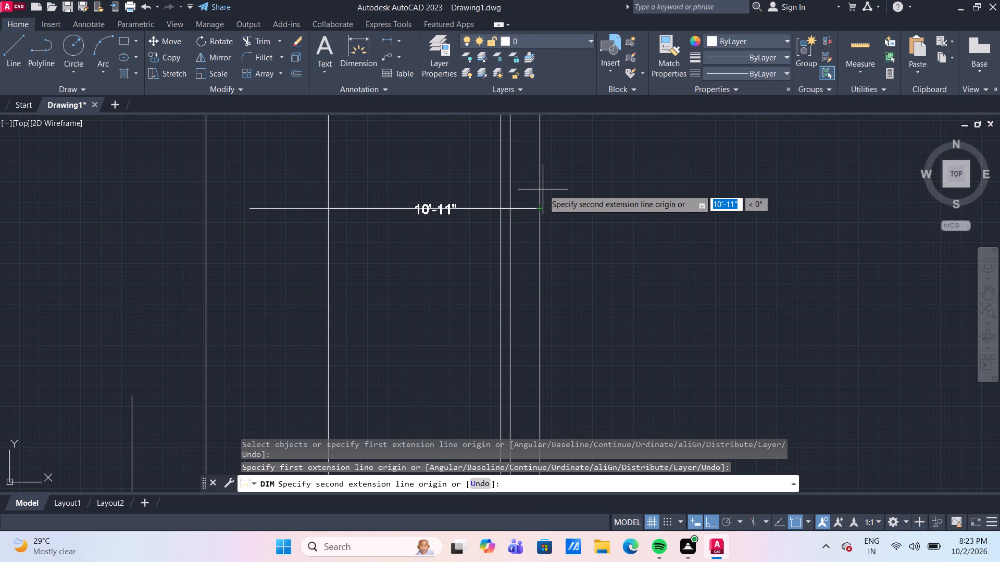
key(Escape)
scroll(543, 189, down, 2)
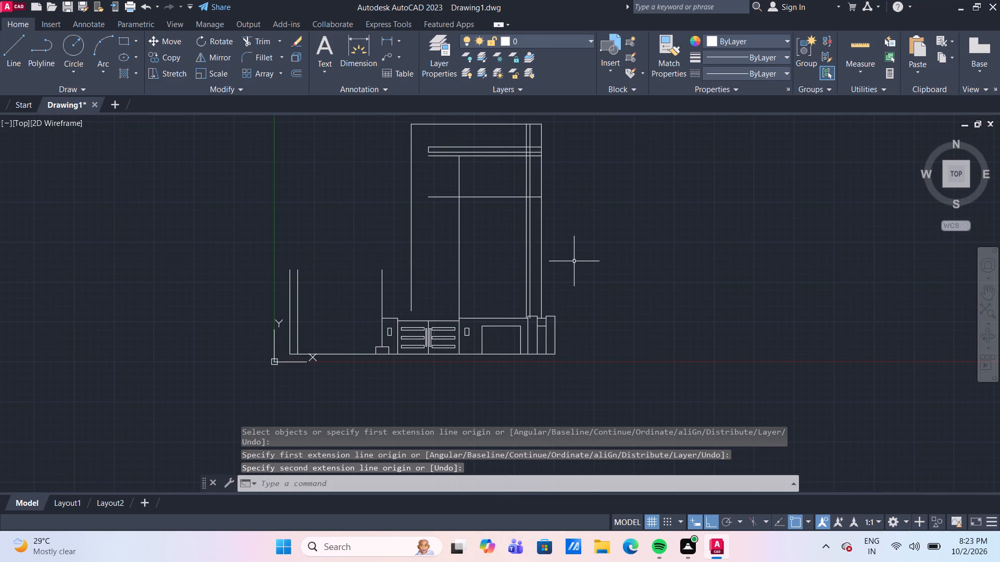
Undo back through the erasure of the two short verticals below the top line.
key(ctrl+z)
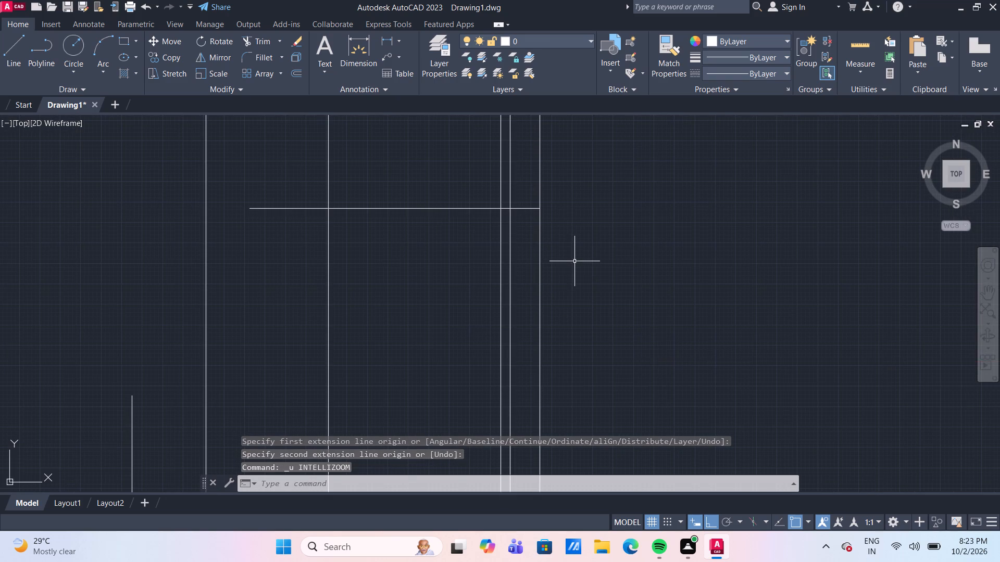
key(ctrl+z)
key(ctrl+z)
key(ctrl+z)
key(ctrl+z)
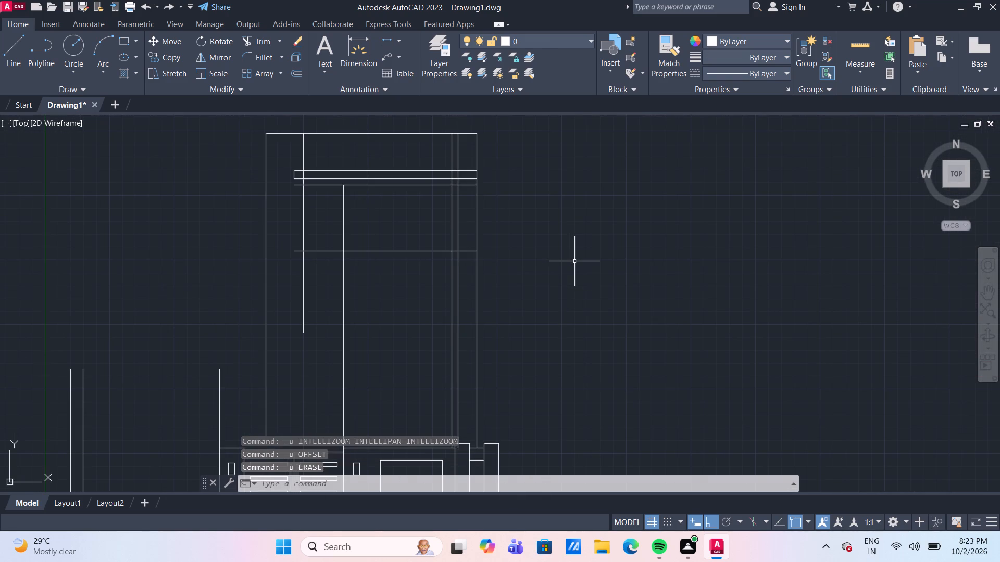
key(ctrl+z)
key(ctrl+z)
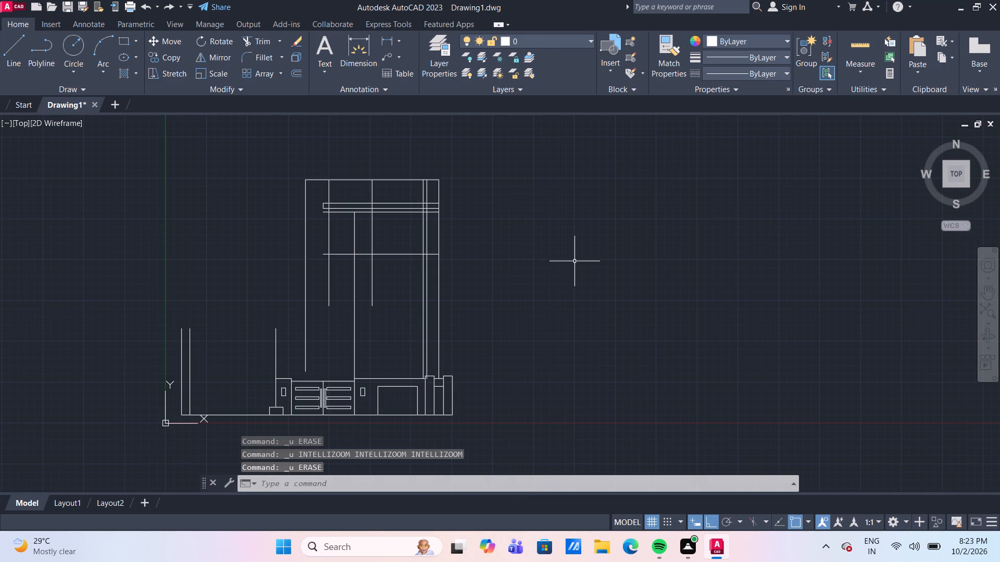
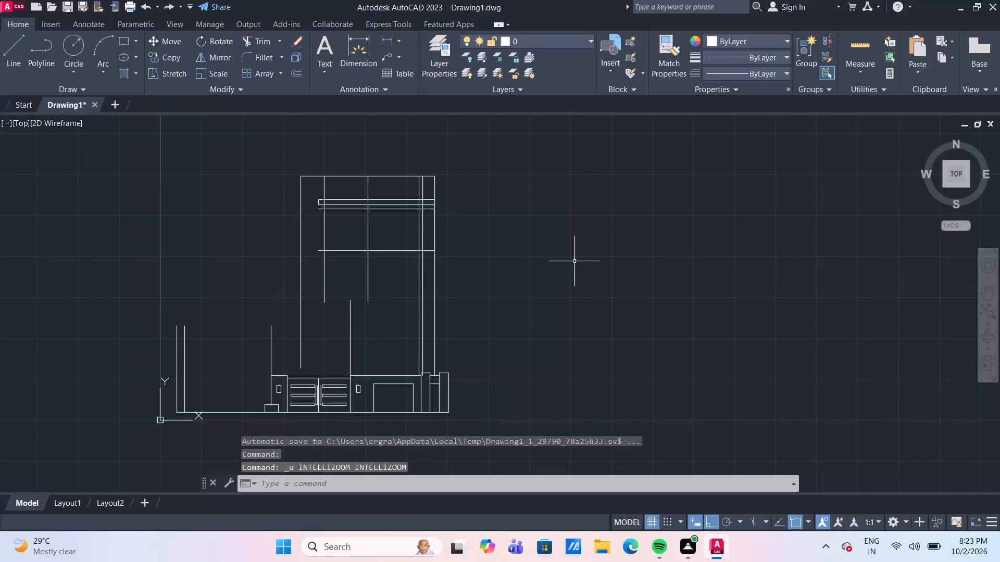
Undo one more change to restore the upper storey's removed middle vertical.
key(ctrl+z)
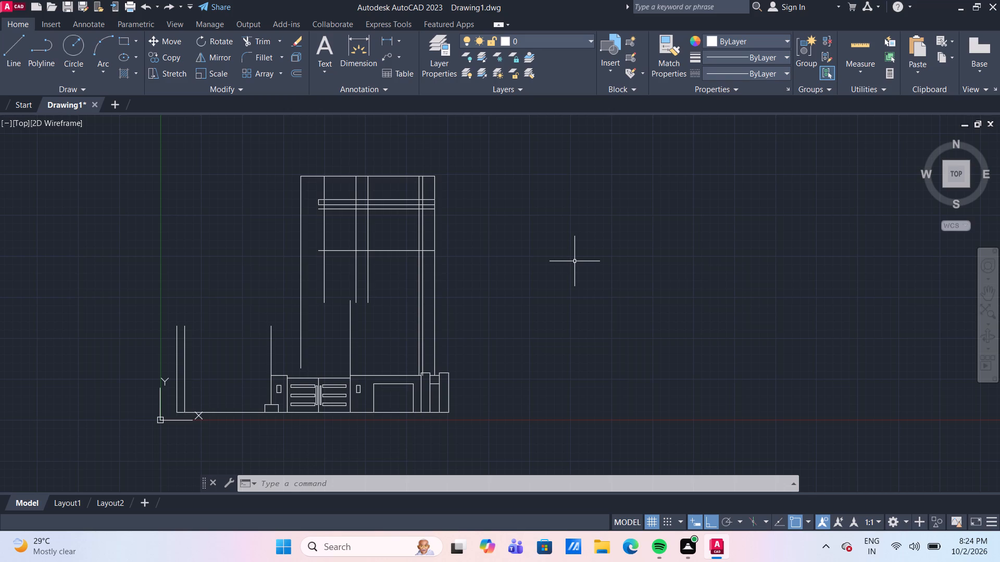
Trim away the five inner verticals between the upper storey's top line and the thin band.
scroll(372, 296, up, 2)
middle_drag(416, 298, 447, 320)
scroll(447, 320, down, 3)
scroll(445, 286, up, 3)
middle_click(458, 265)
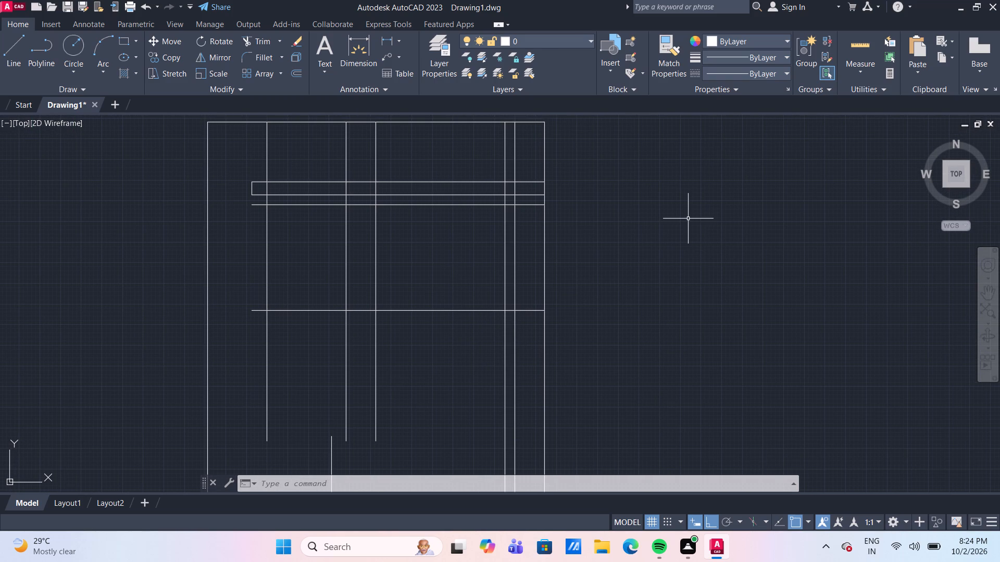
text(tr)
key(Return)
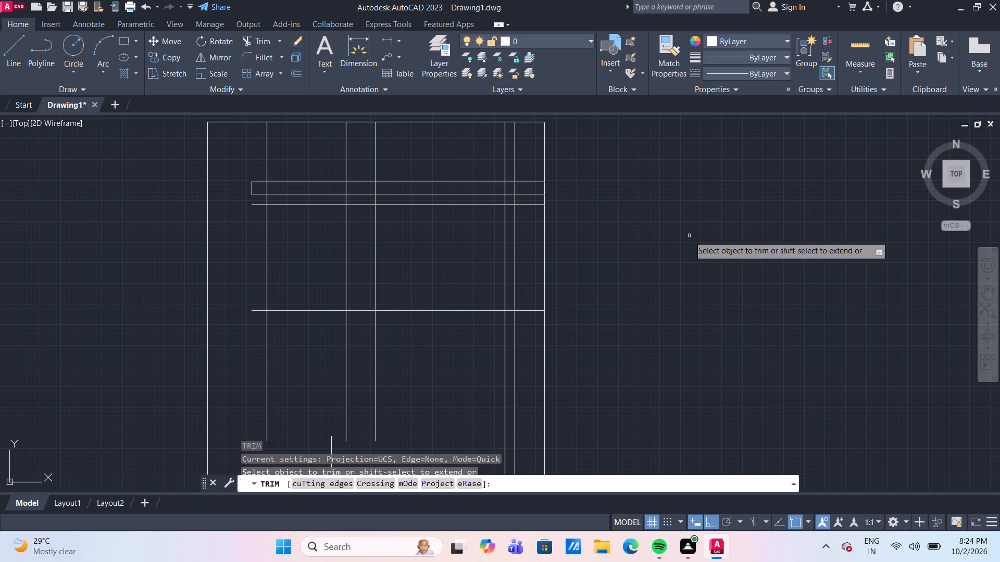
click(259, 148)
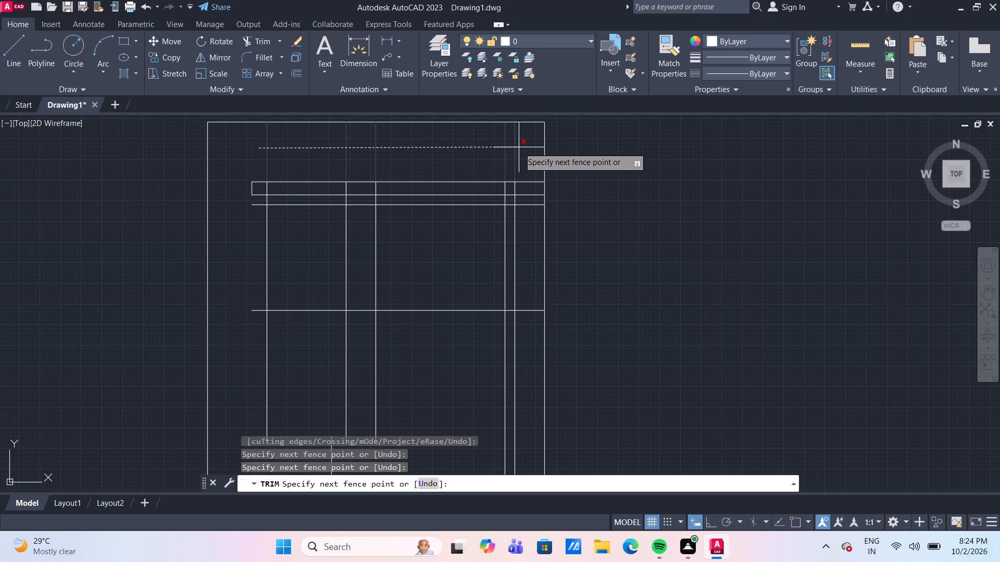
click(519, 147)
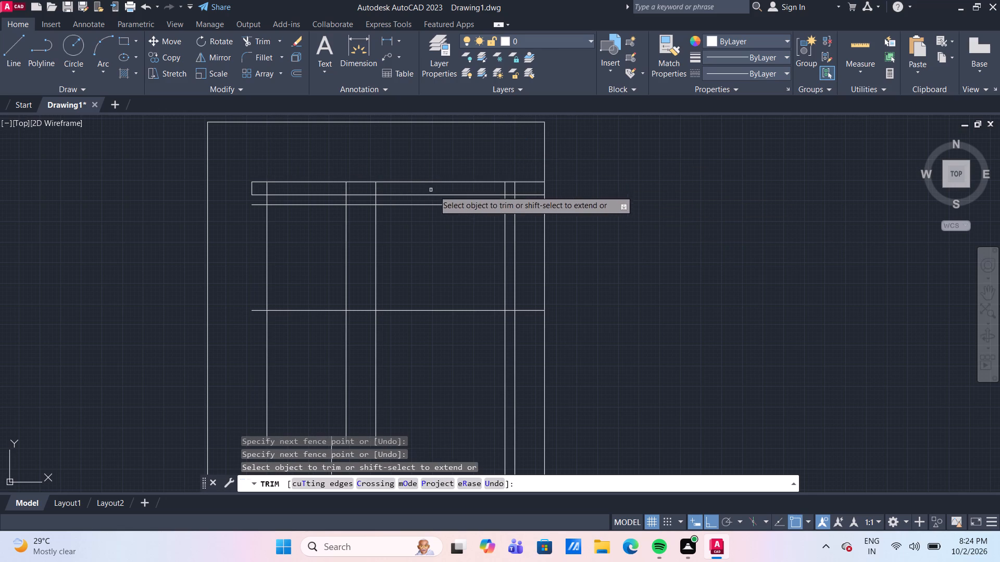
Trim the band's lower line and the line below it beyond the inner right verticals, and the verticals inside the band.
click(531, 187)
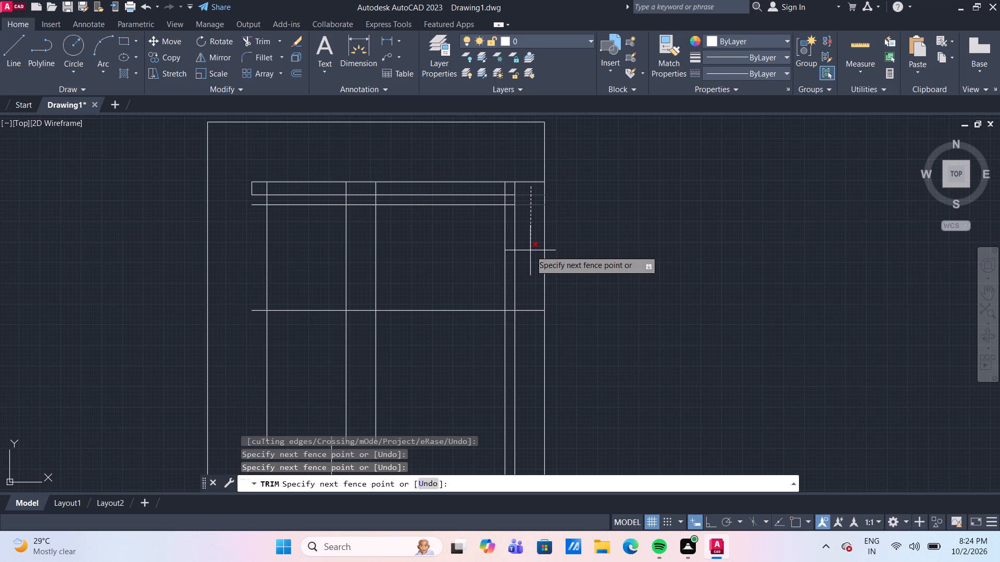
click(530, 250)
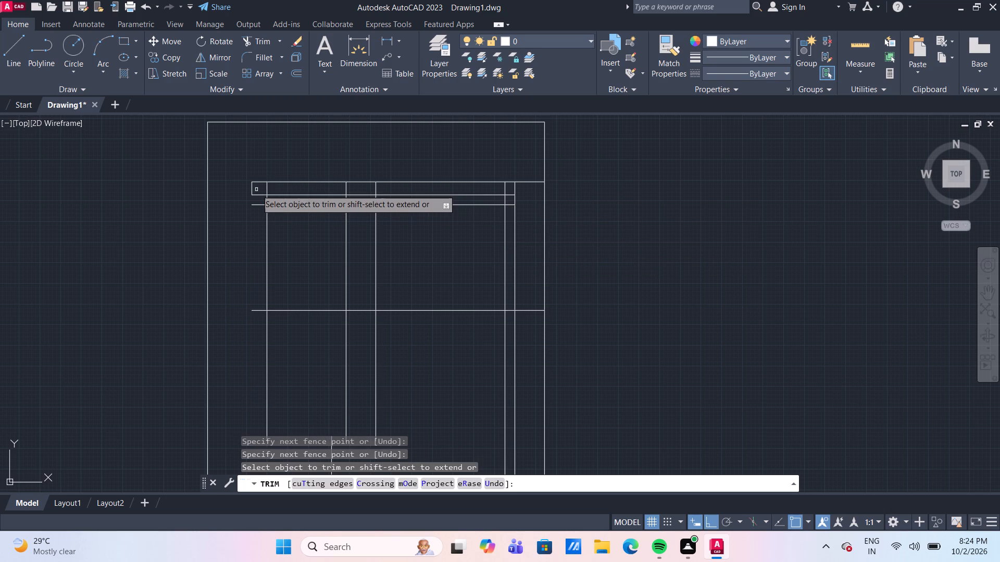
click(256, 189)
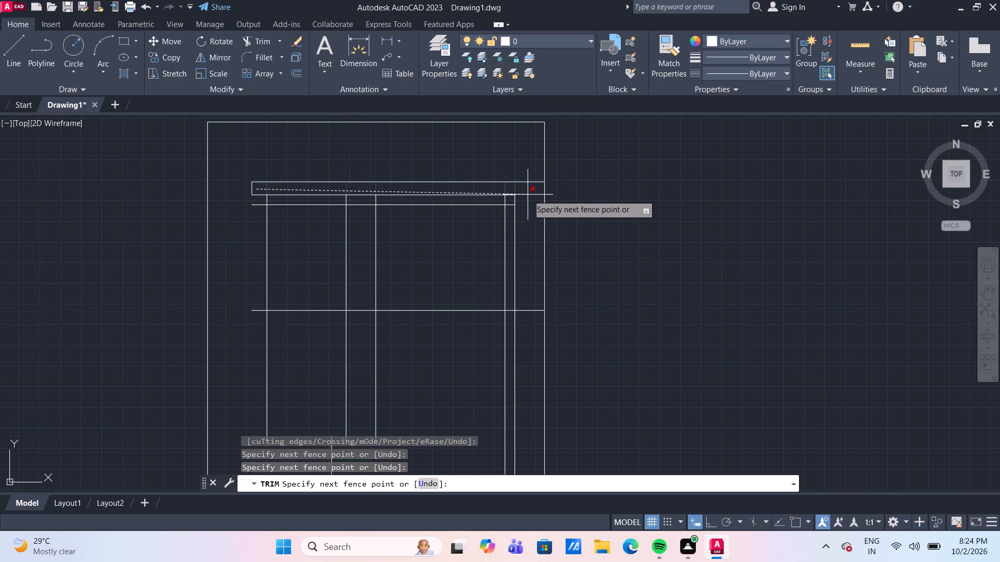
click(524, 190)
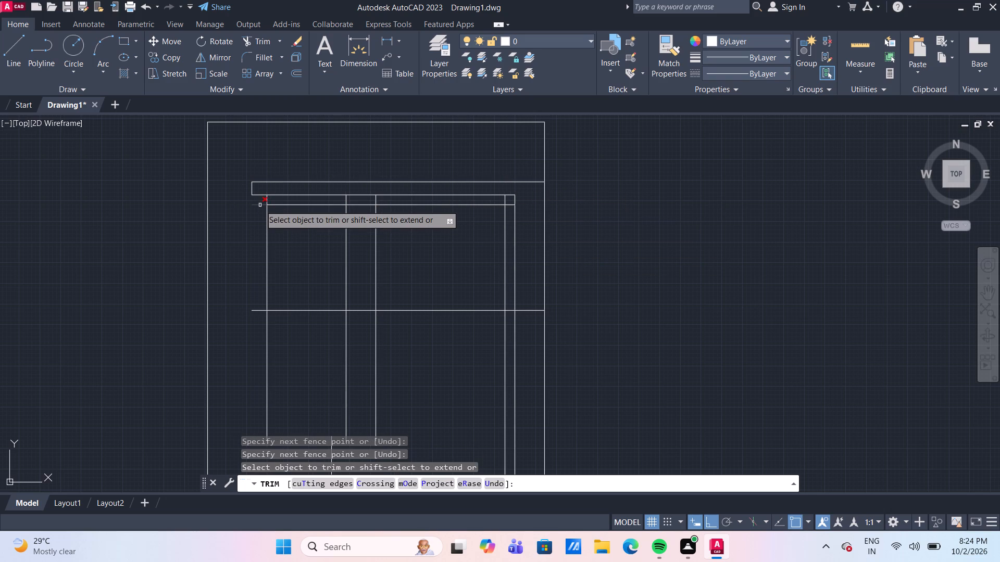
Trim the end stubs of the line just below the band and the two middle verticals between that line and the band.
click(260, 205)
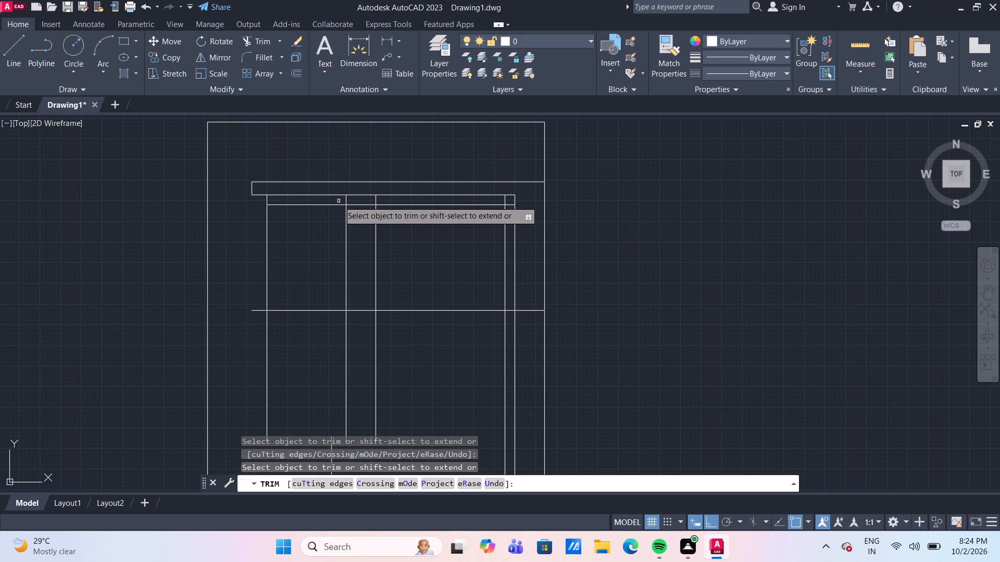
click(339, 201)
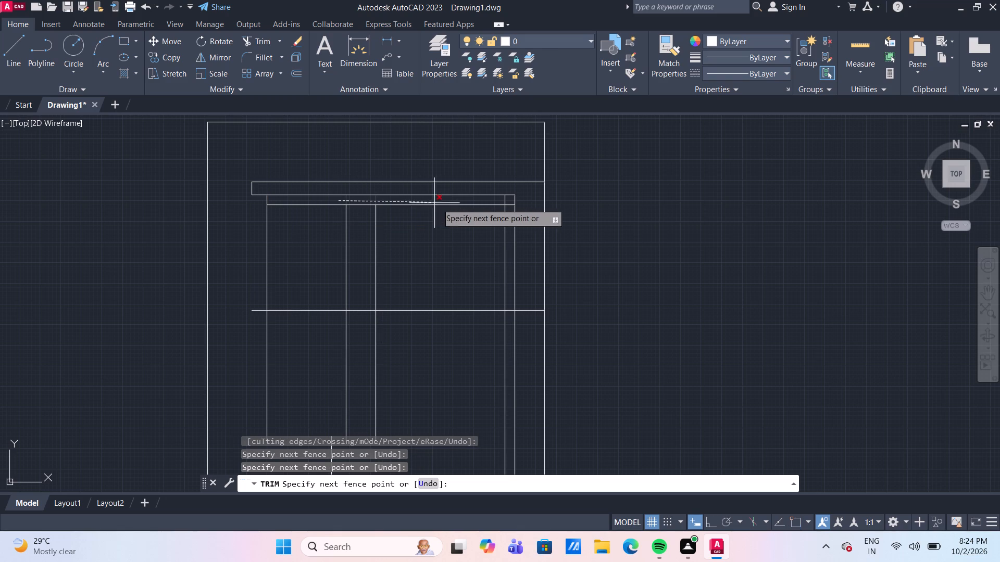
click(495, 201)
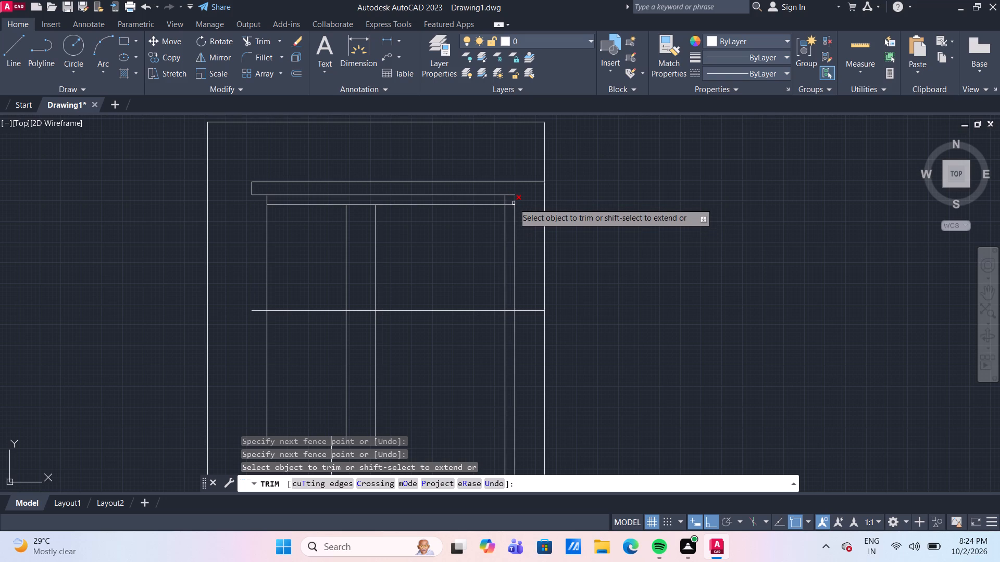
click(510, 206)
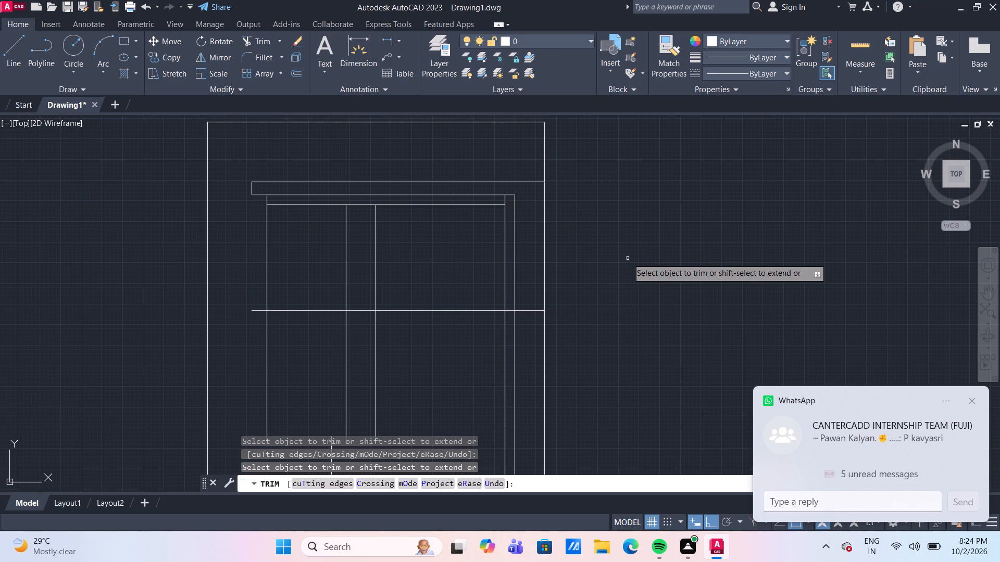
Trim the inner right vertical above the lower horizontal line, and extend the line below the band to the adjacent right vertical.
scroll(628, 258, down, 2)
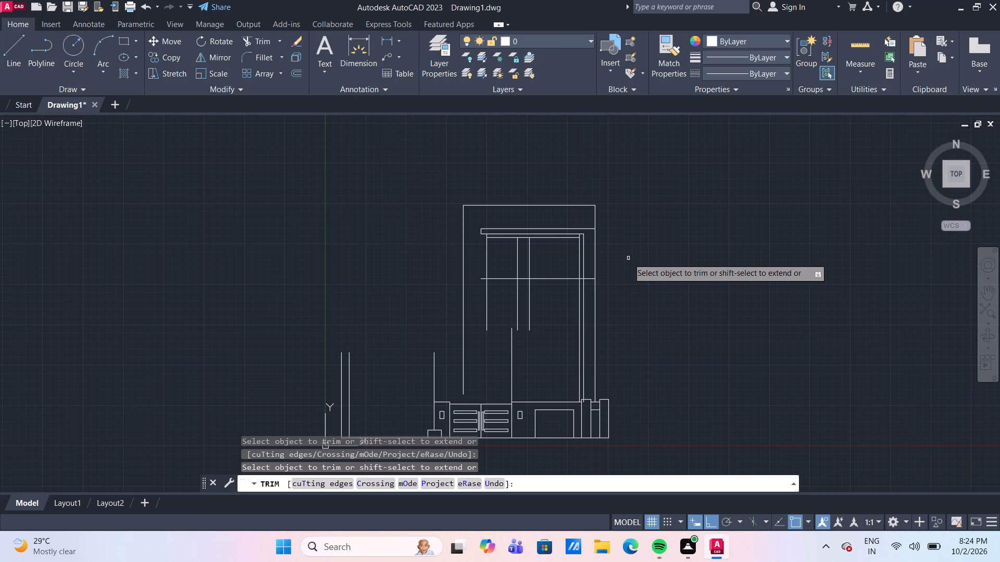
scroll(626, 266, up, 1)
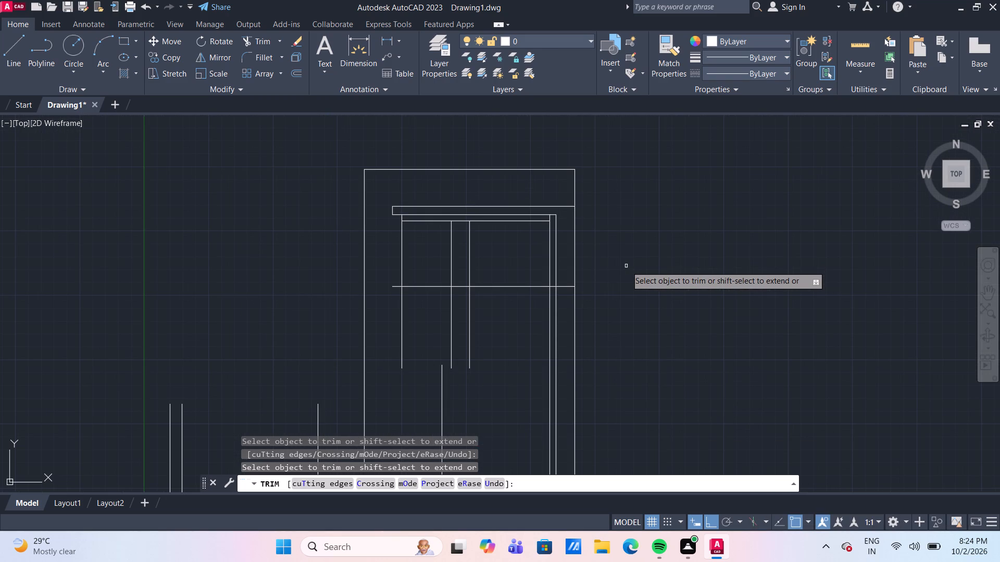
middle_drag(621, 272, 616, 266)
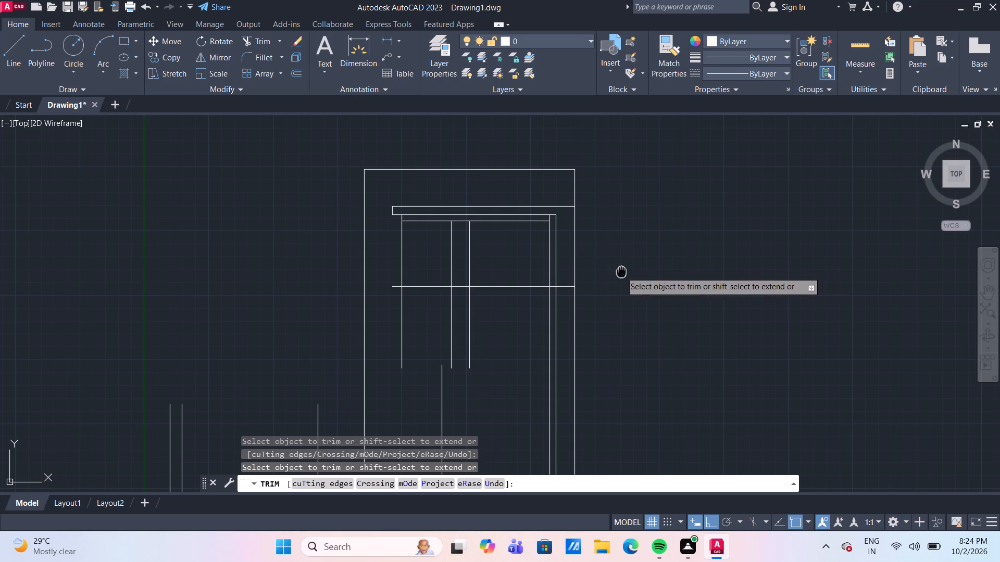
middle_drag(616, 266, 598, 246)
click(527, 227)
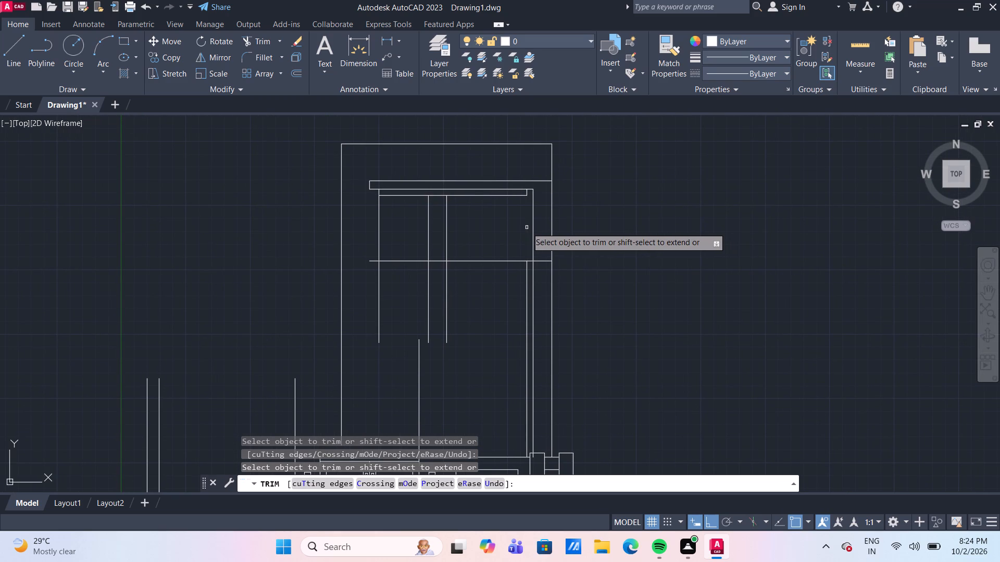
scroll(533, 190, up, 1)
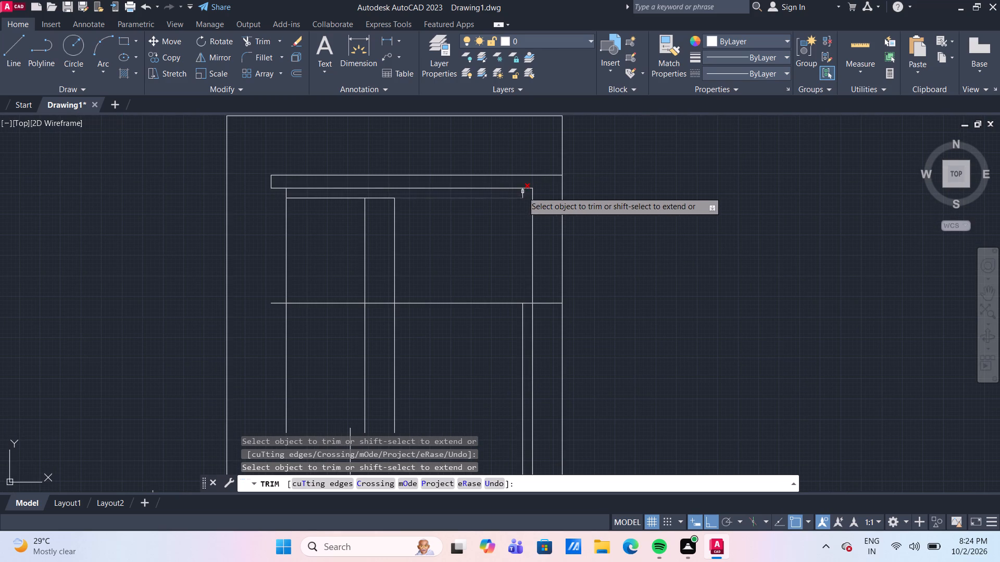
click(523, 191)
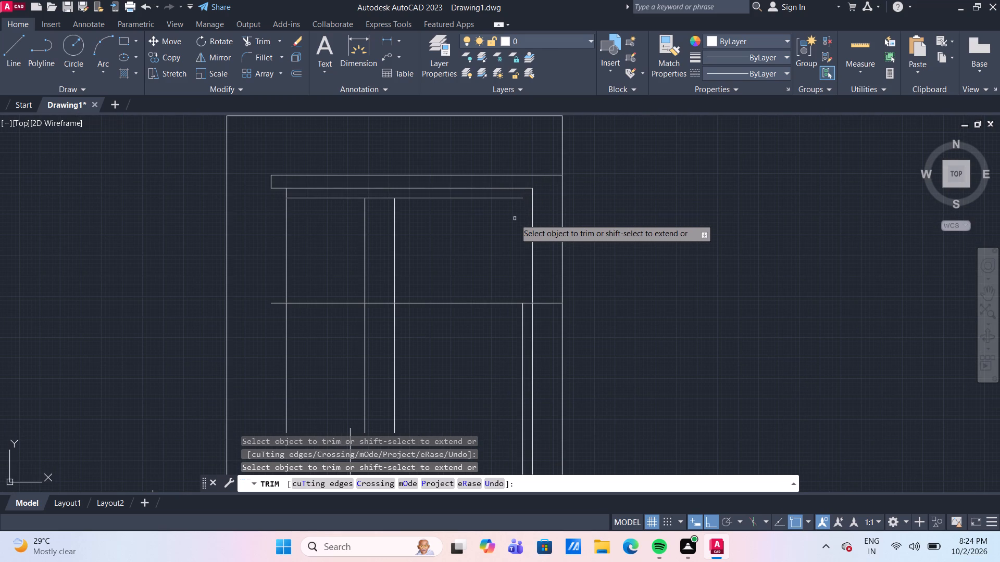
shift+click(514, 197)
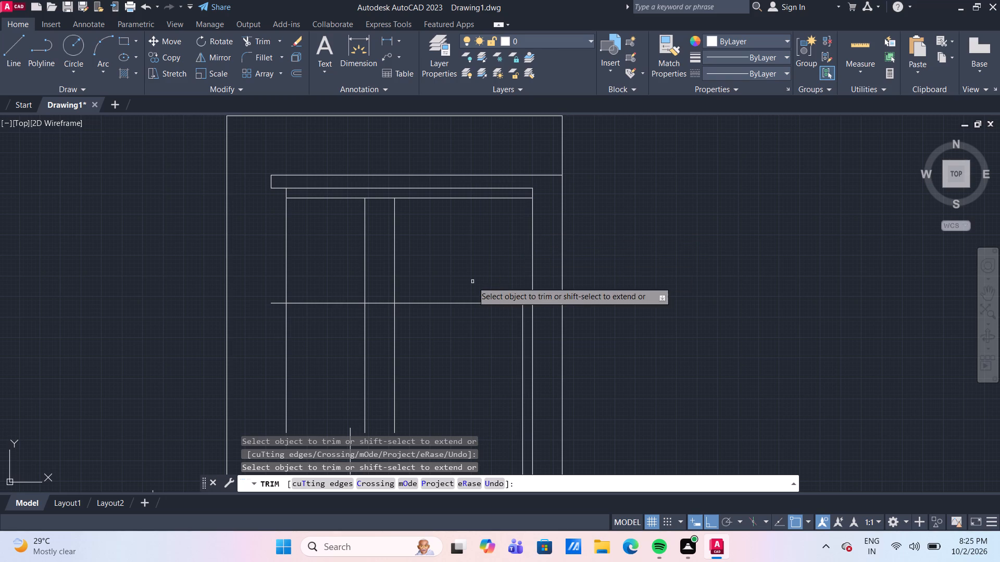
middle_drag(444, 394, 461, 308)
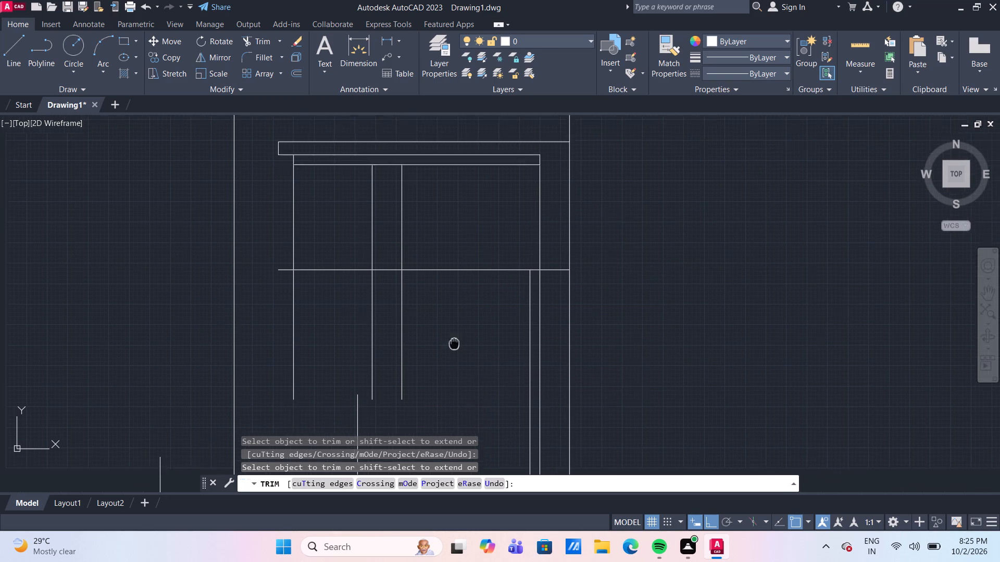
middle_drag(461, 308, 474, 241)
scroll(474, 241, down, 3)
middle_drag(490, 266, 495, 225)
scroll(495, 230, up, 1)
scroll(458, 271, up, 2)
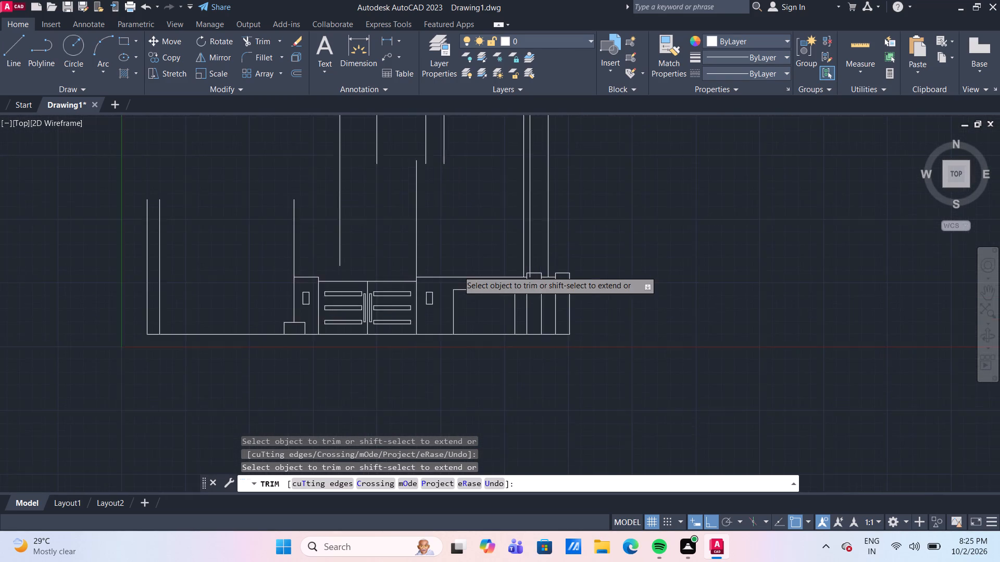
scroll(458, 271, down, 2)
middle_drag(475, 223, 471, 264)
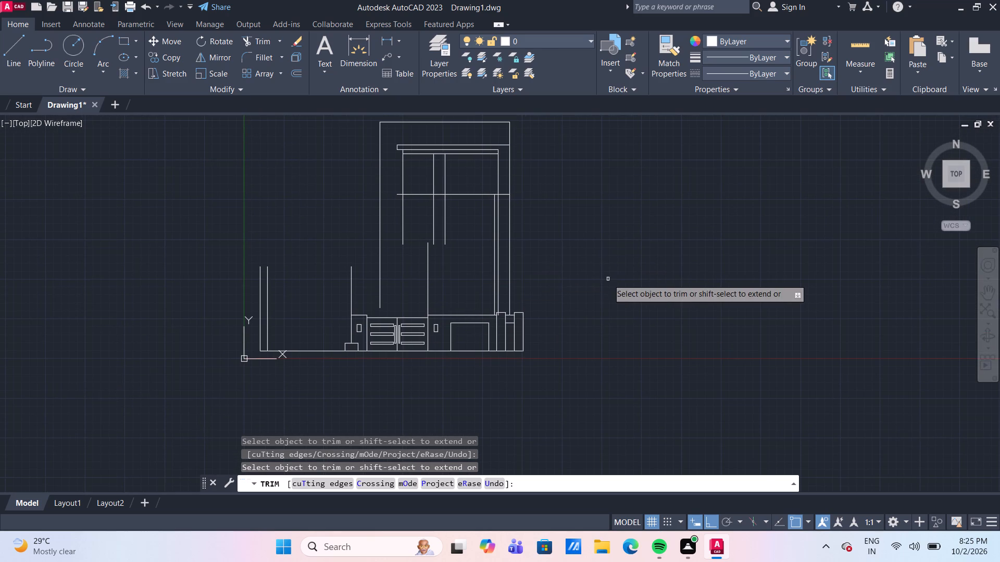
key(Escape)
Offset the ground line 10' upward across the full width of the elevation.
middle_drag(537, 309, 551, 270)
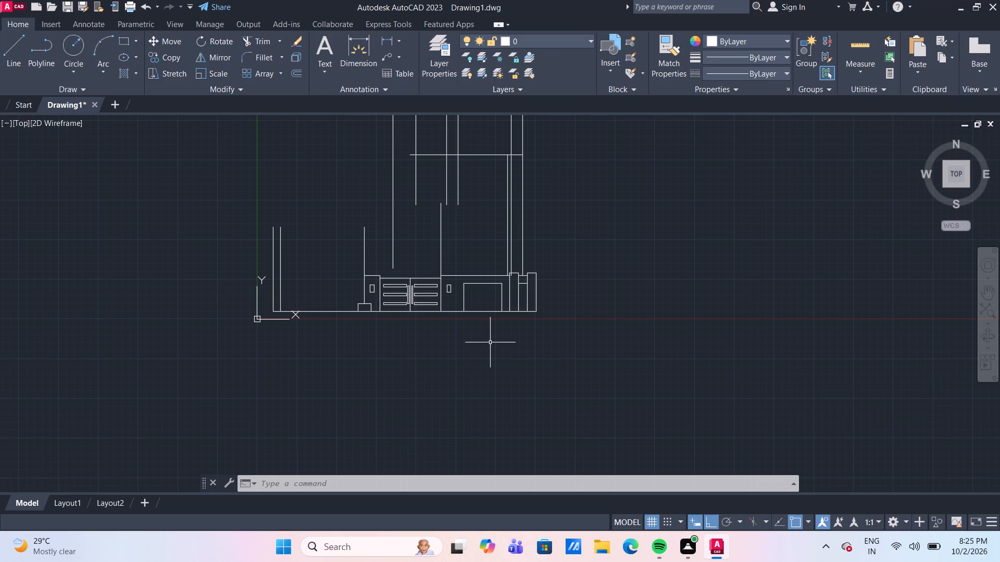
key(o)
key(Return)
key(Return)
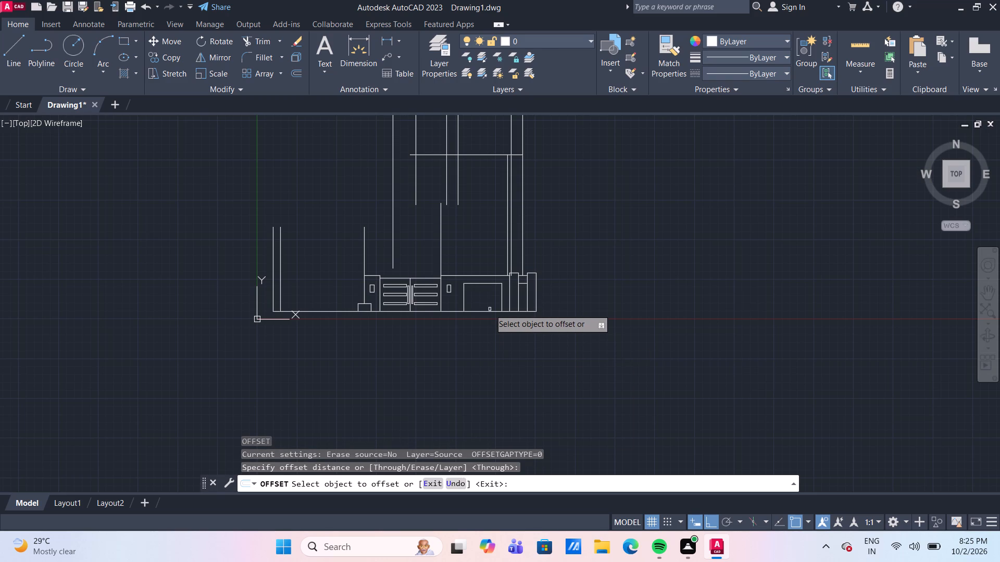
click(490, 312)
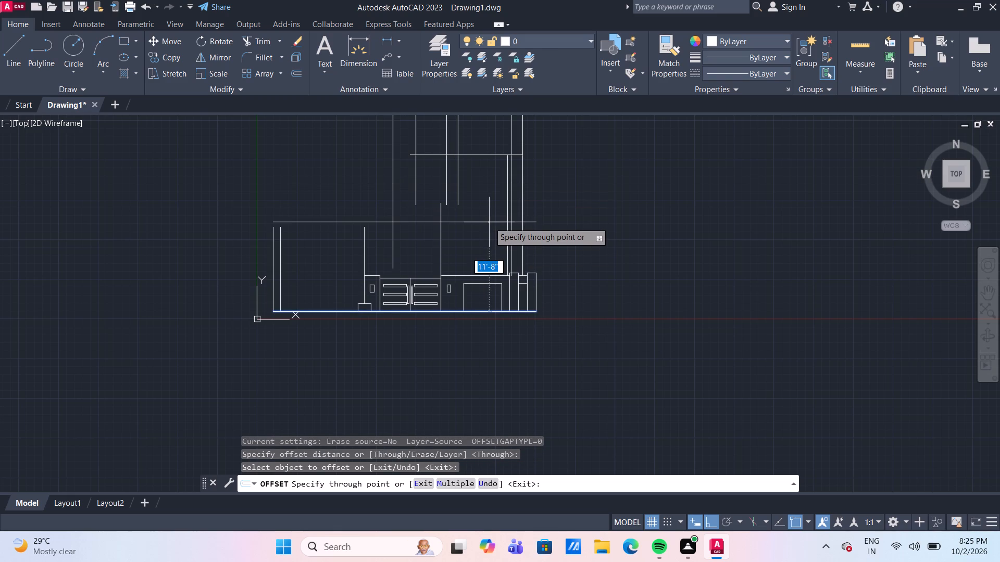
middle_drag(489, 226, 489, 233)
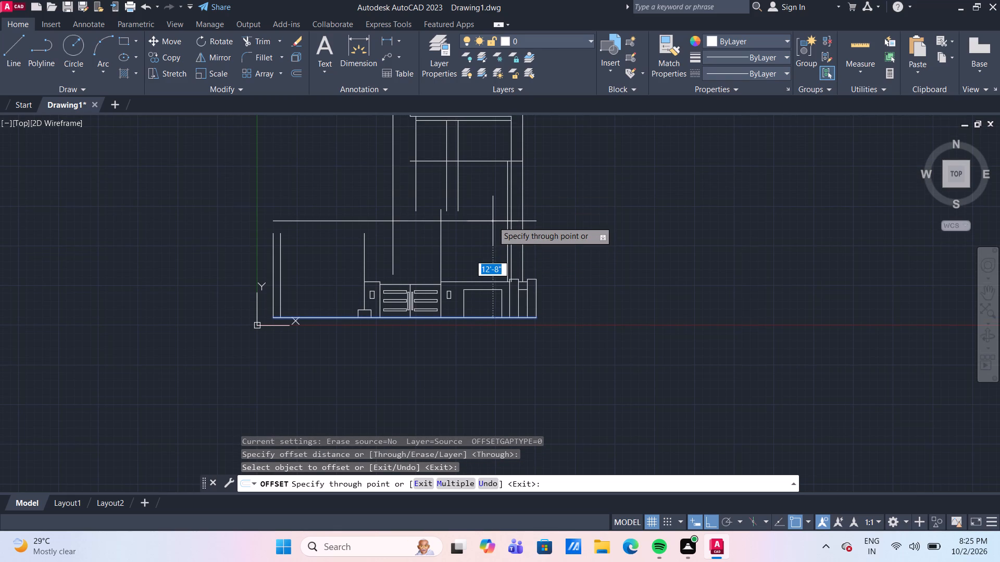
text(10')
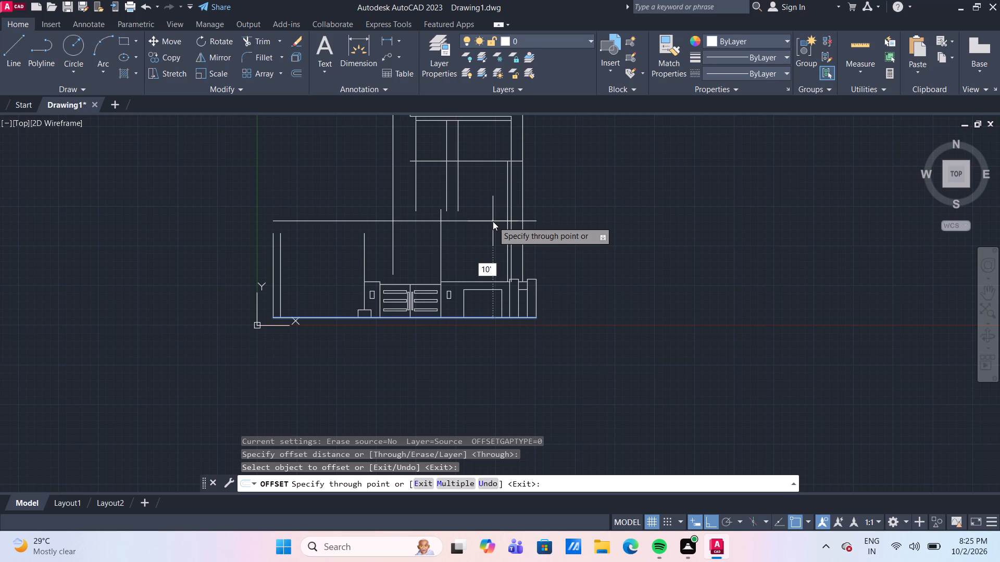
key(Return)
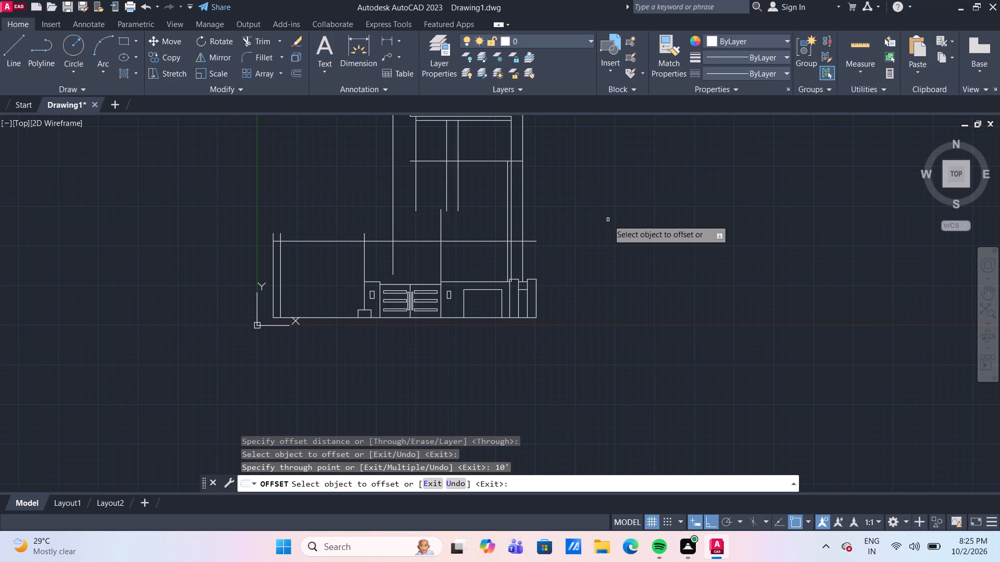
scroll(608, 220, down, 1)
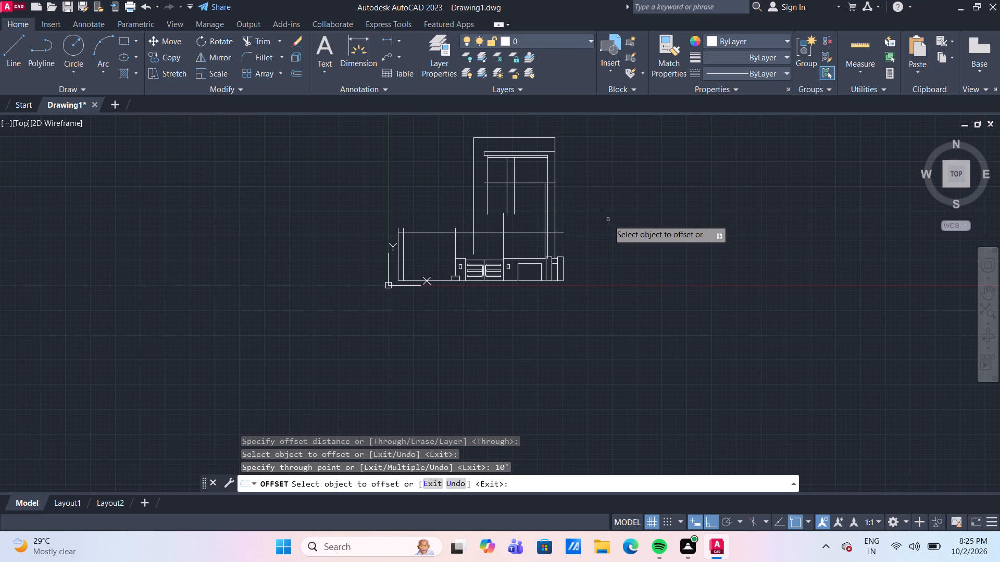
scroll(598, 217, up, 1)
middle_drag(598, 217, 574, 240)
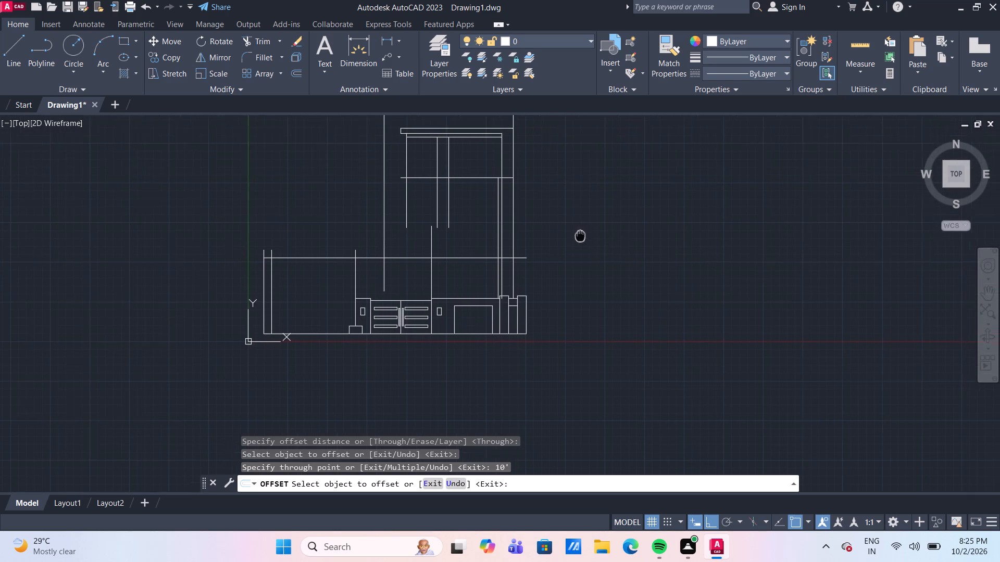
middle_drag(574, 240, 568, 249)
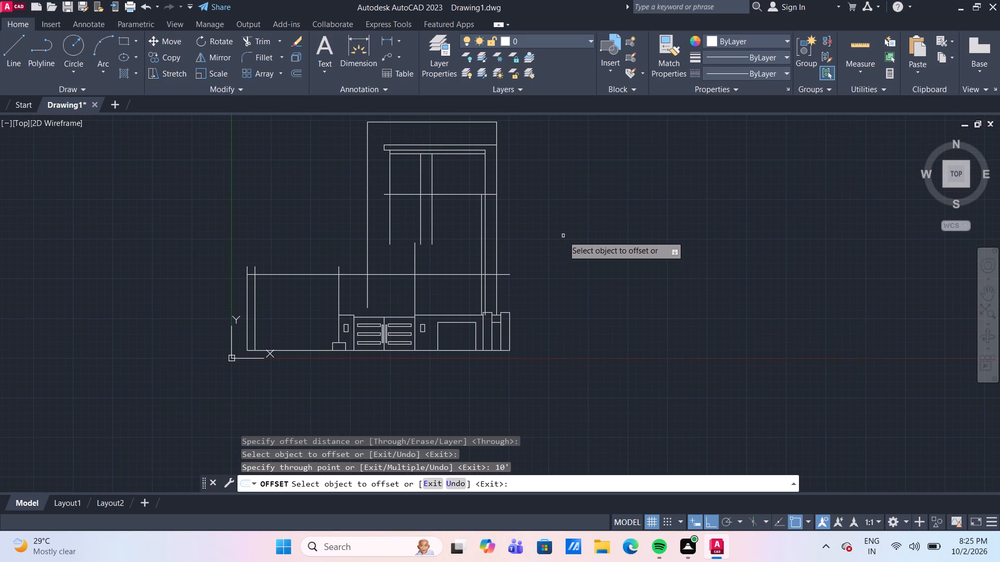
key(Escape)
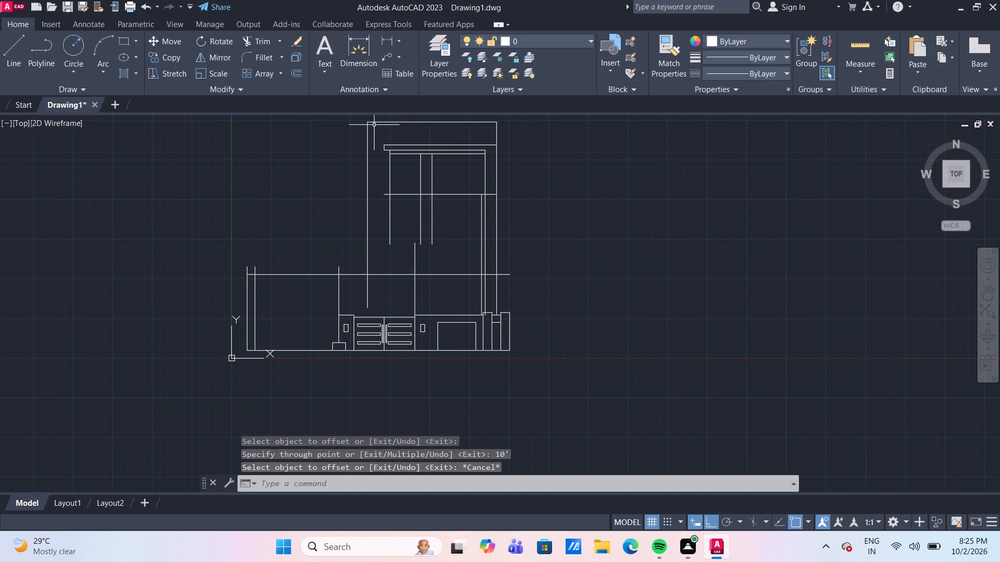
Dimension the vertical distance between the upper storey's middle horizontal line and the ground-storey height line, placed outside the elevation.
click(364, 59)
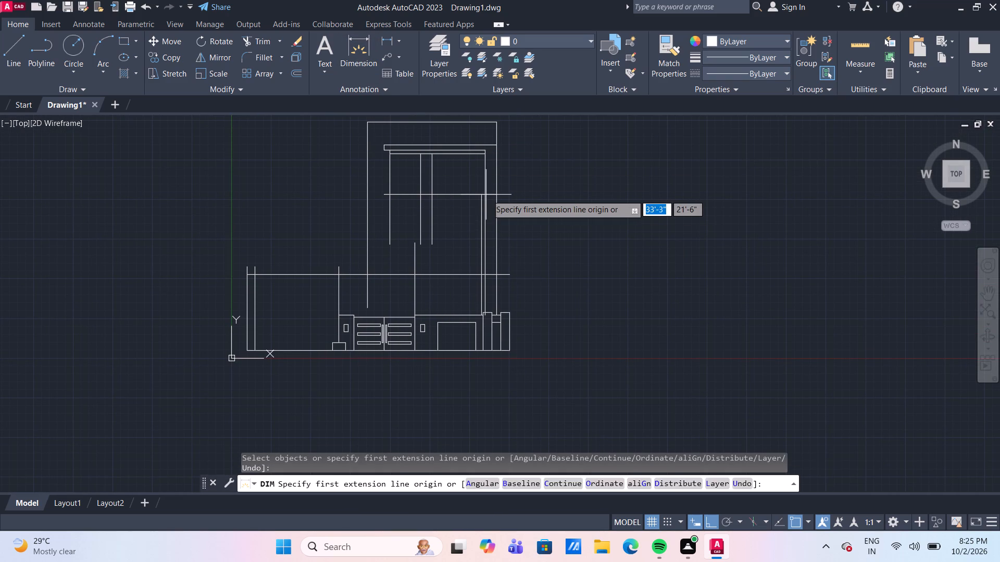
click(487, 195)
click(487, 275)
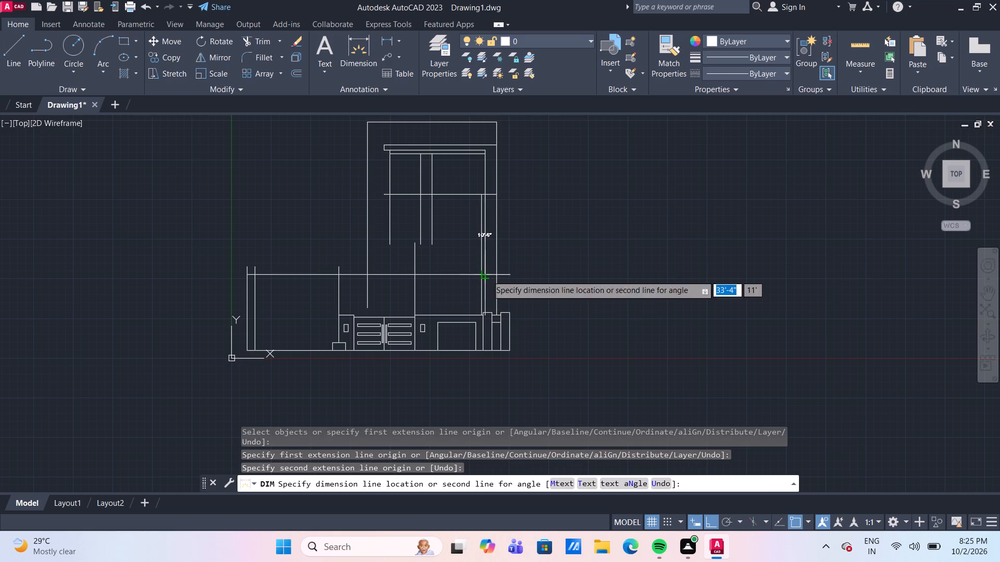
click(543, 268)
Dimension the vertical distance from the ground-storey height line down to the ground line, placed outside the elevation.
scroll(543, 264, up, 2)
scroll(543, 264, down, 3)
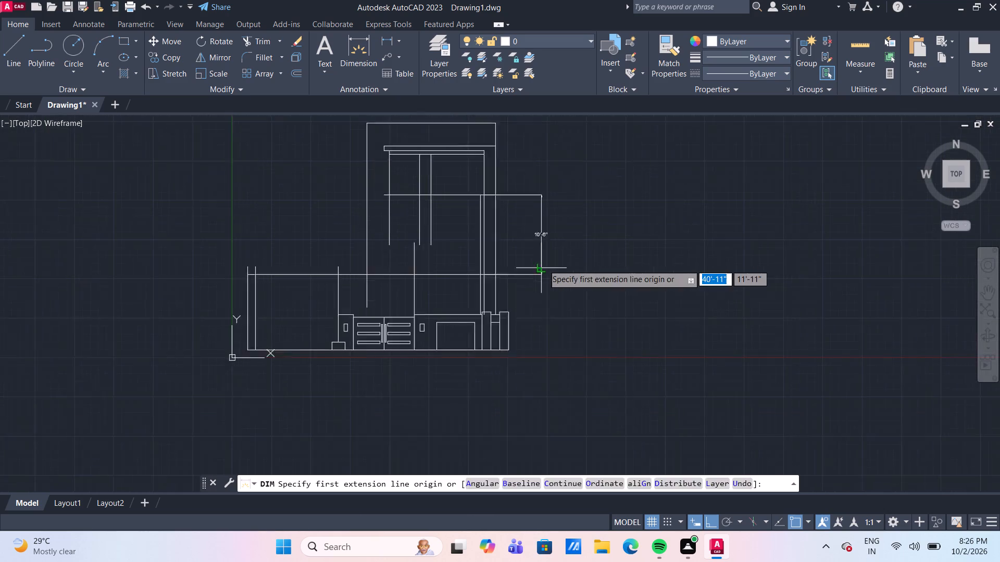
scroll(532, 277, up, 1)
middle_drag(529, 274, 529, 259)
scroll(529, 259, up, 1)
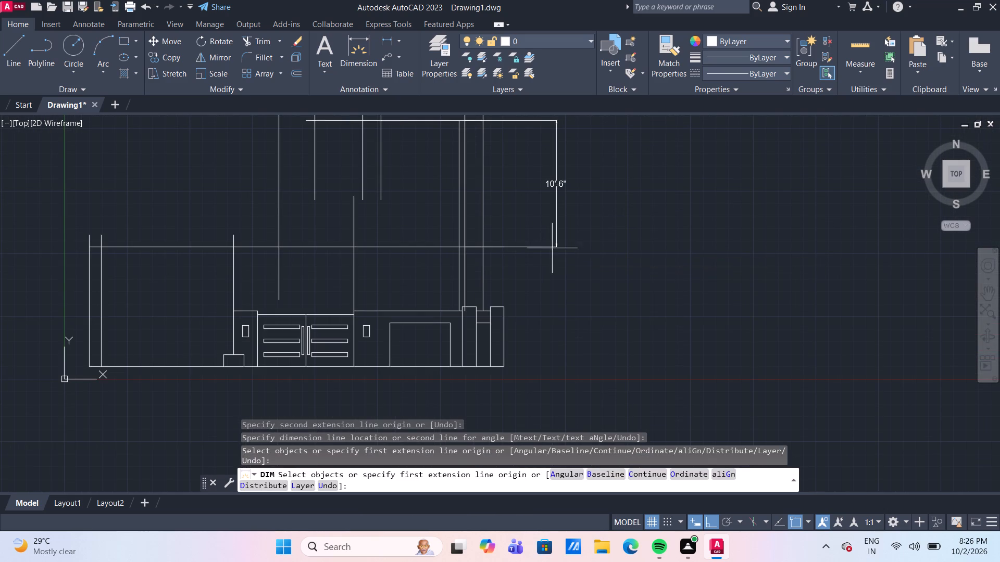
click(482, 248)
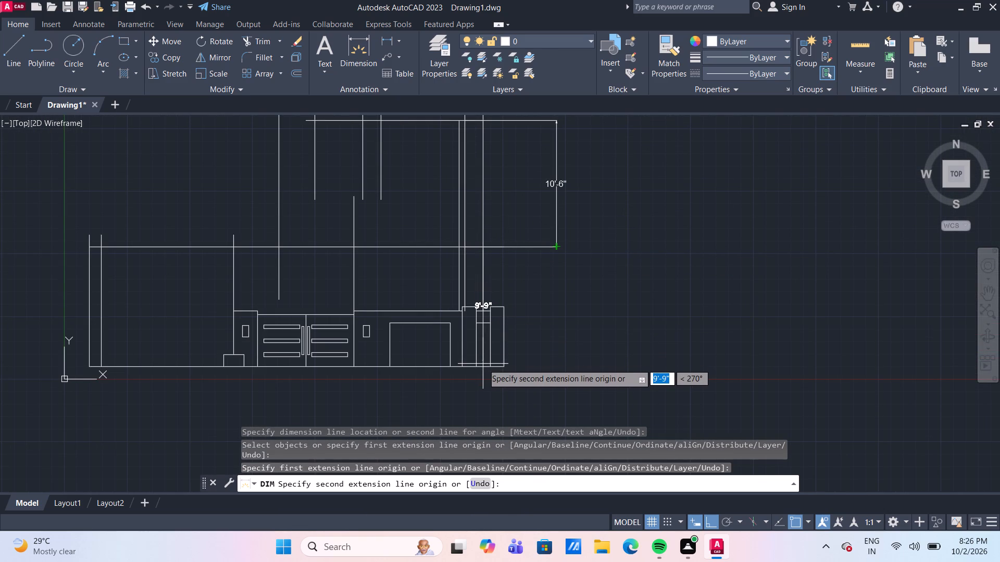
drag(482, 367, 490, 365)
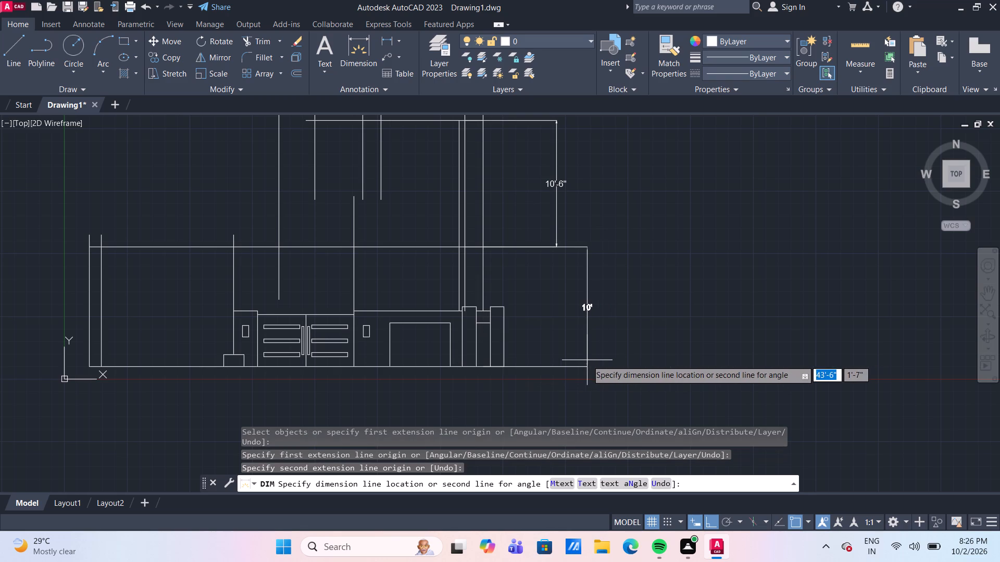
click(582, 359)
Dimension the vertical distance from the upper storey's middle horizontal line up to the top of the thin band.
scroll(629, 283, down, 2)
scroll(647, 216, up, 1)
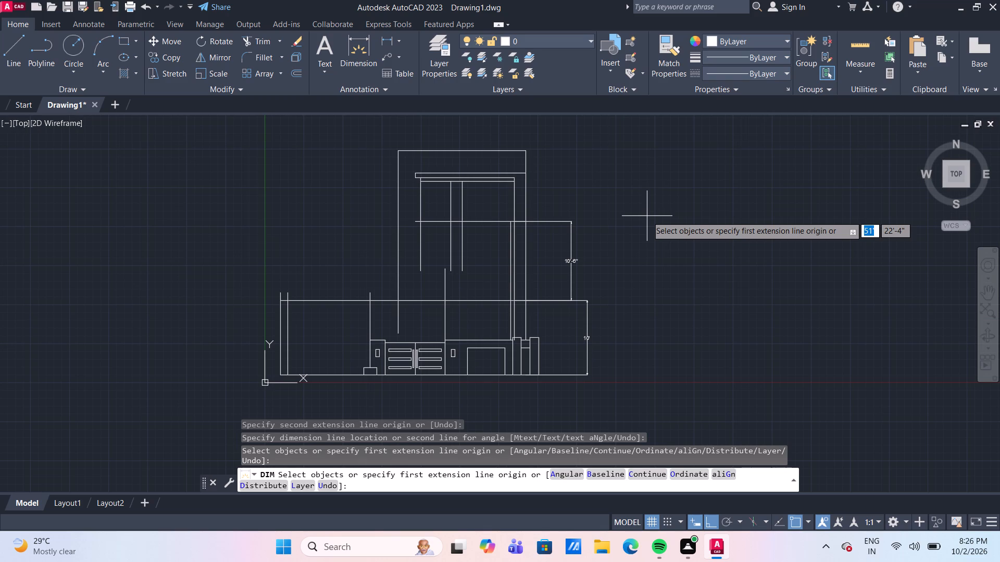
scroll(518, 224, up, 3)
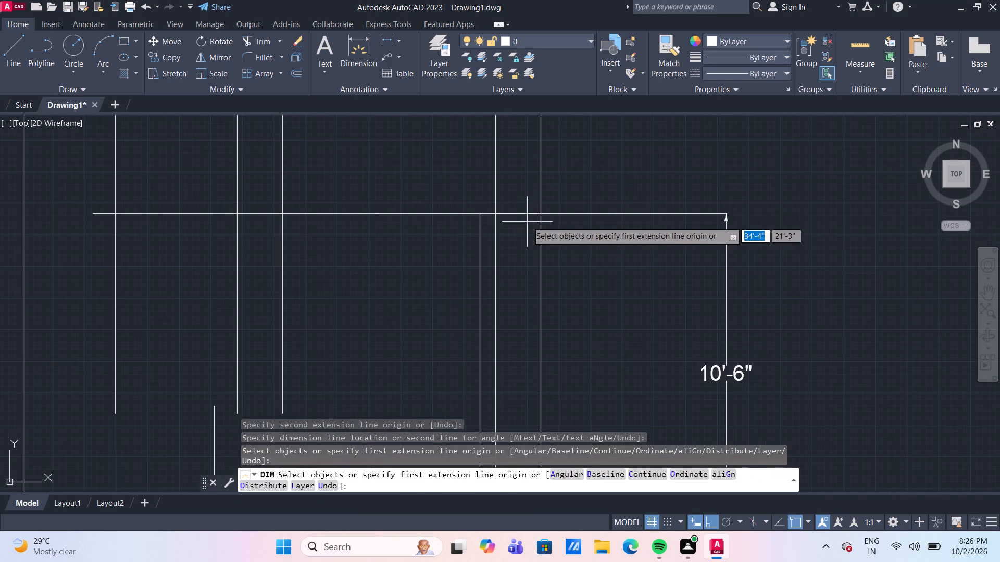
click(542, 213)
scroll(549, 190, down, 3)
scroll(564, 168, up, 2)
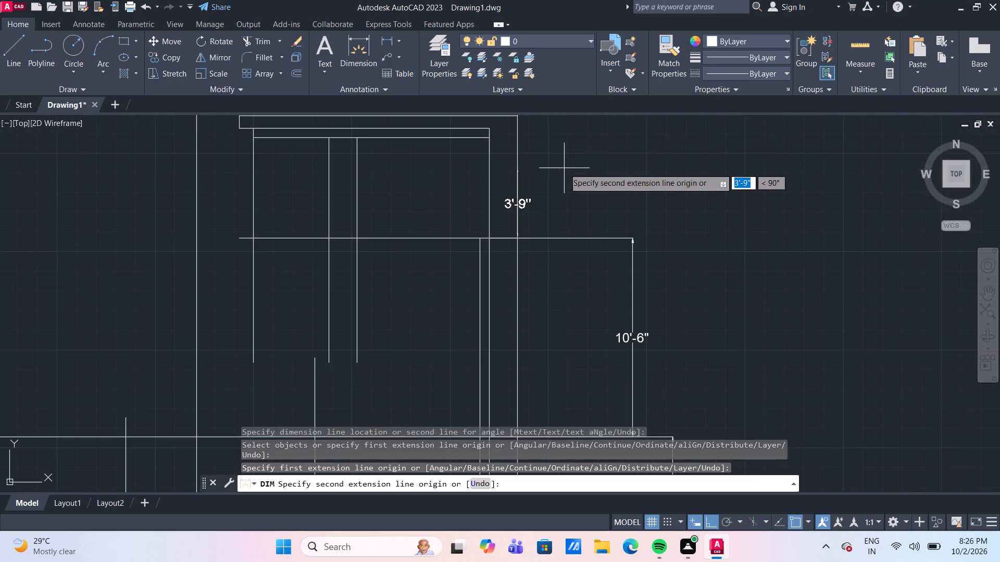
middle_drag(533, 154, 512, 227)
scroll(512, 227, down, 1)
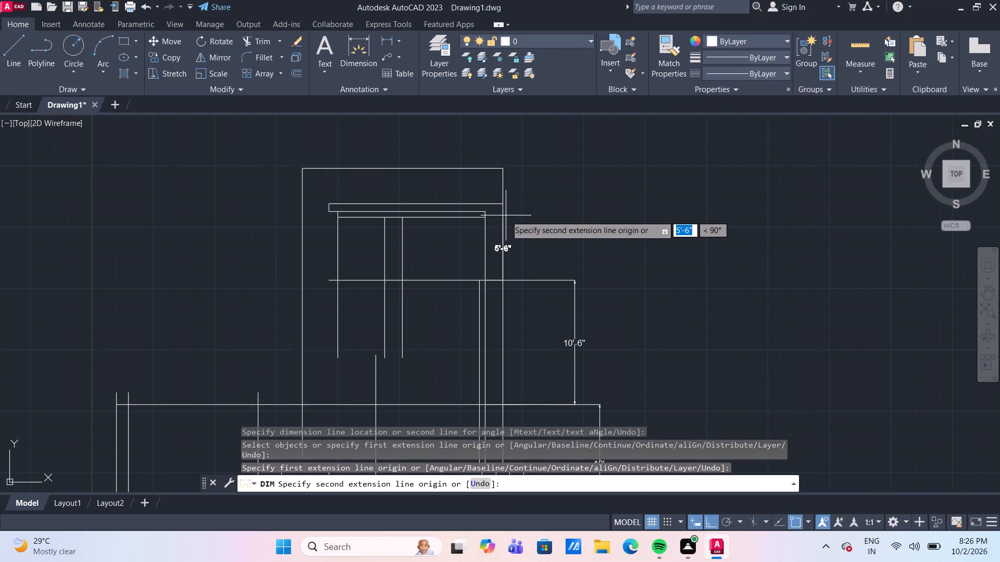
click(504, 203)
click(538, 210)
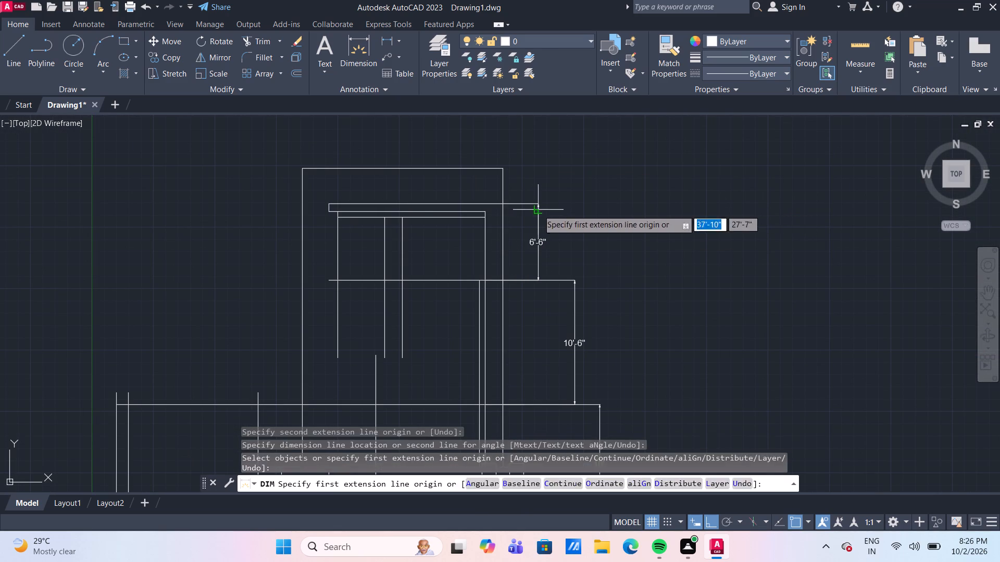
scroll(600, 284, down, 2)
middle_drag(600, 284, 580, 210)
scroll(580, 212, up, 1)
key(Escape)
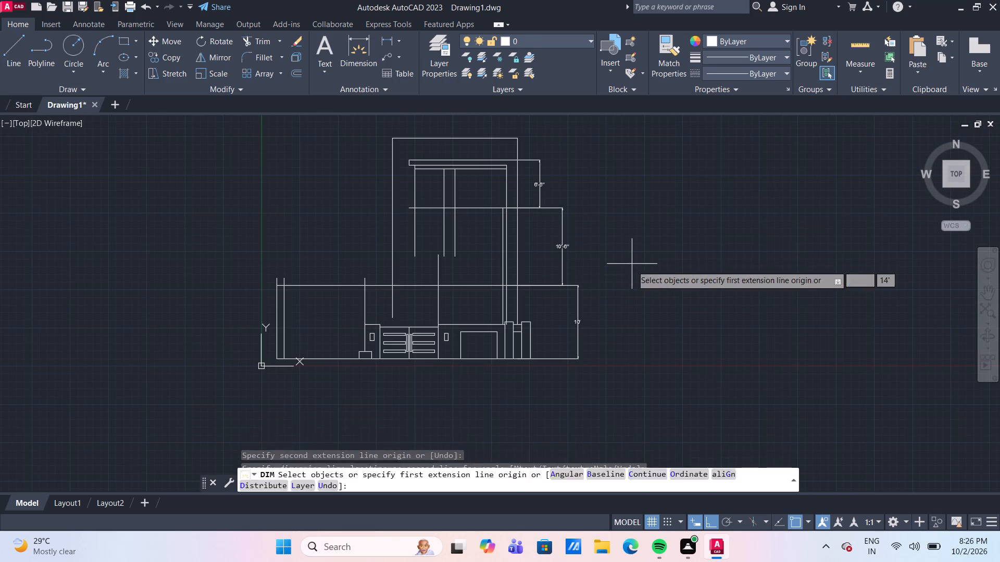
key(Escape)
Offset the ground-storey height line 3' upward.
middle_drag(627, 293, 630, 260)
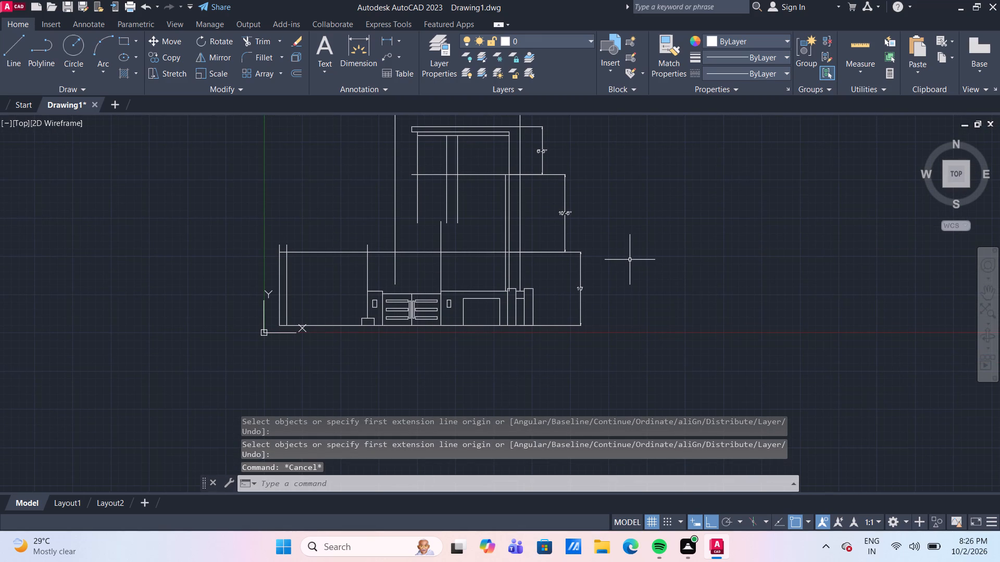
key(o)
key(Return)
key(Return)
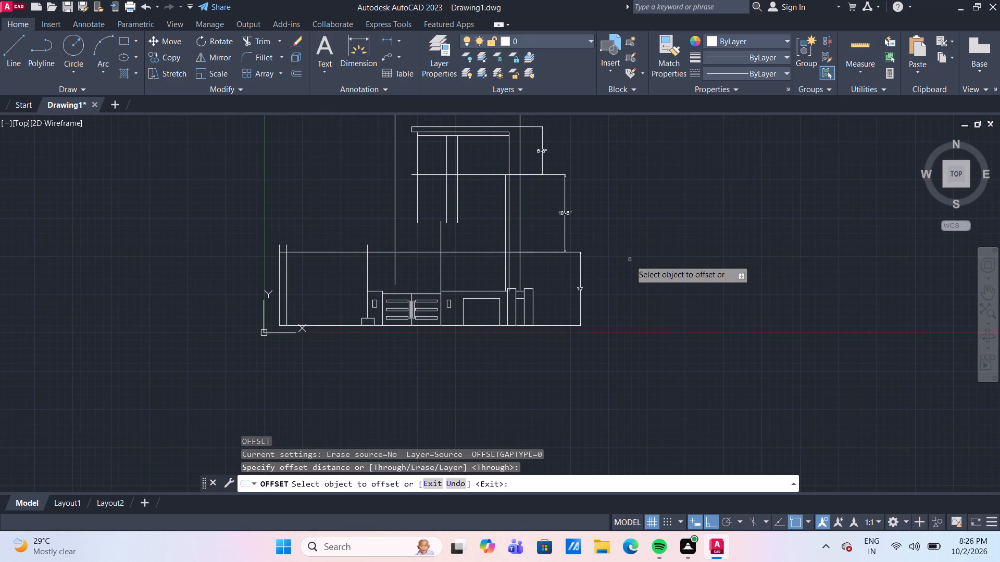
click(464, 251)
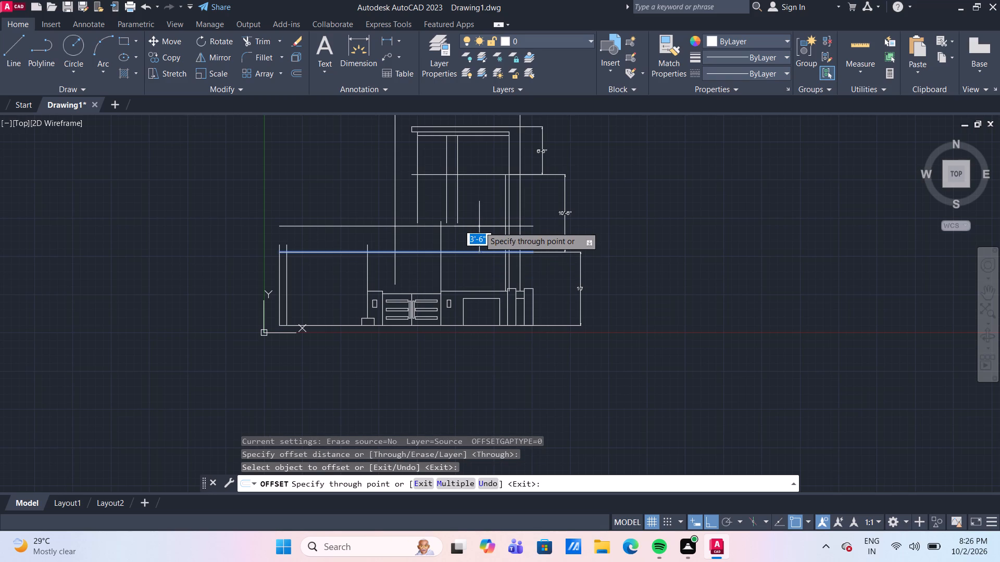
text(3')
key(Return)
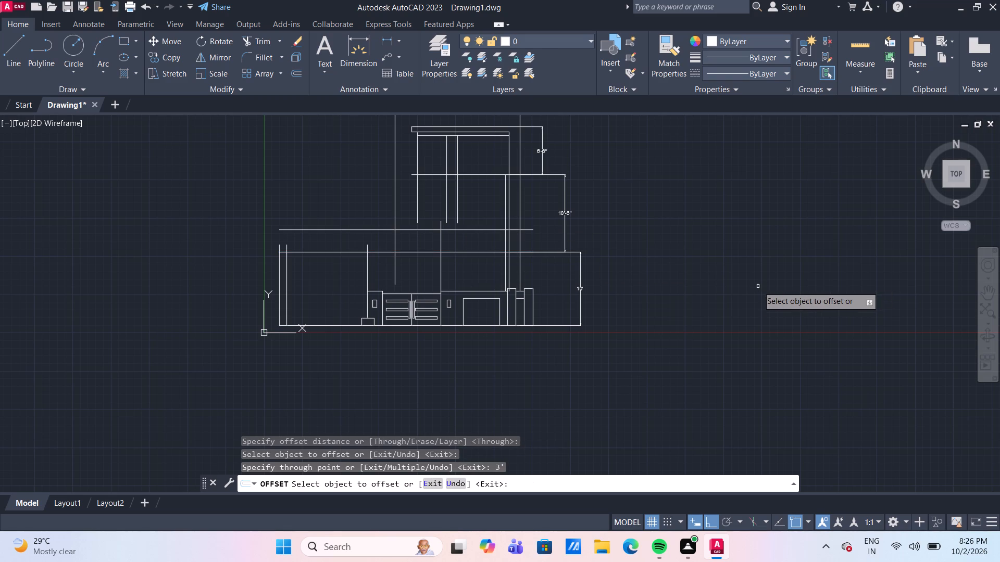
middle_drag(676, 292, 626, 359)
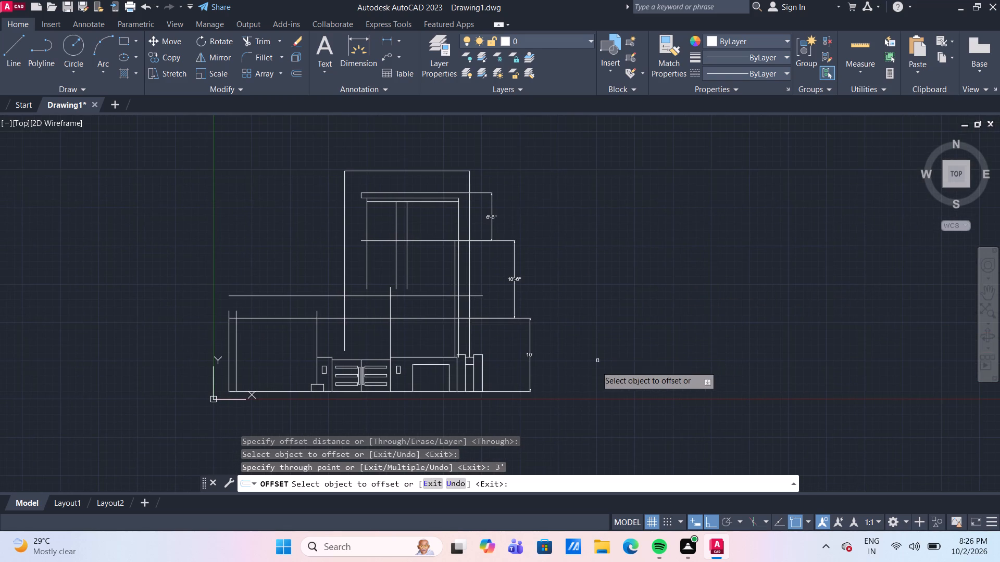
key(Escape)
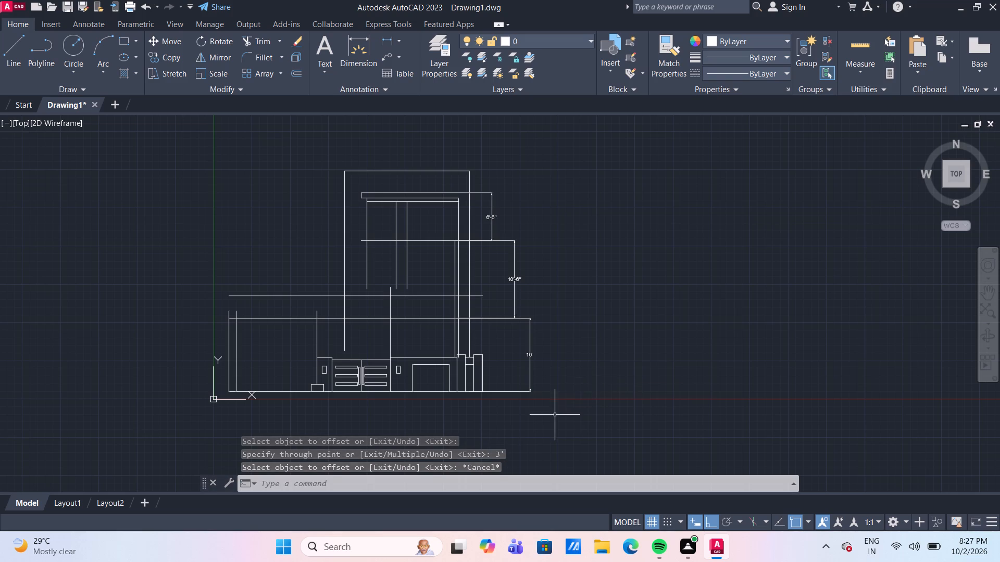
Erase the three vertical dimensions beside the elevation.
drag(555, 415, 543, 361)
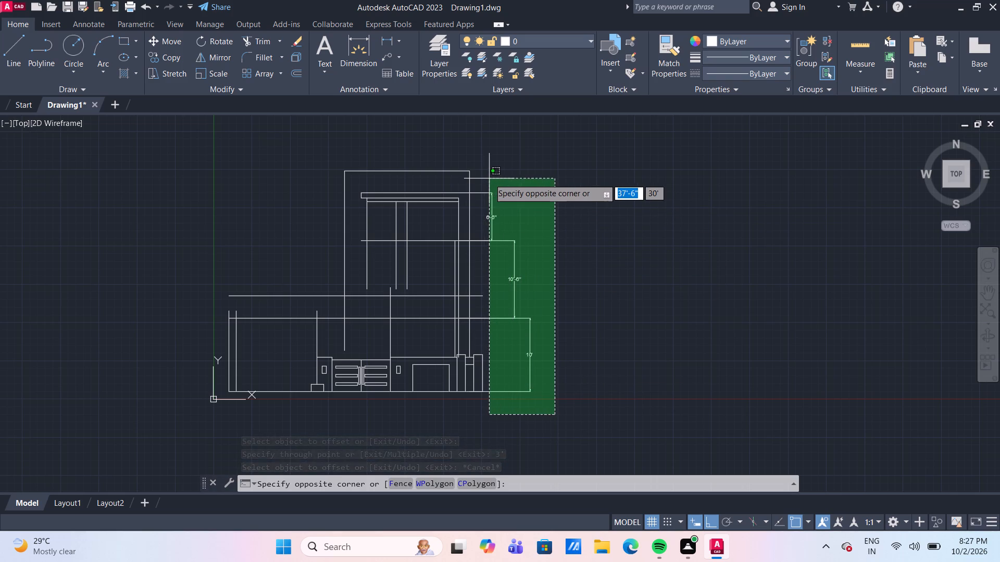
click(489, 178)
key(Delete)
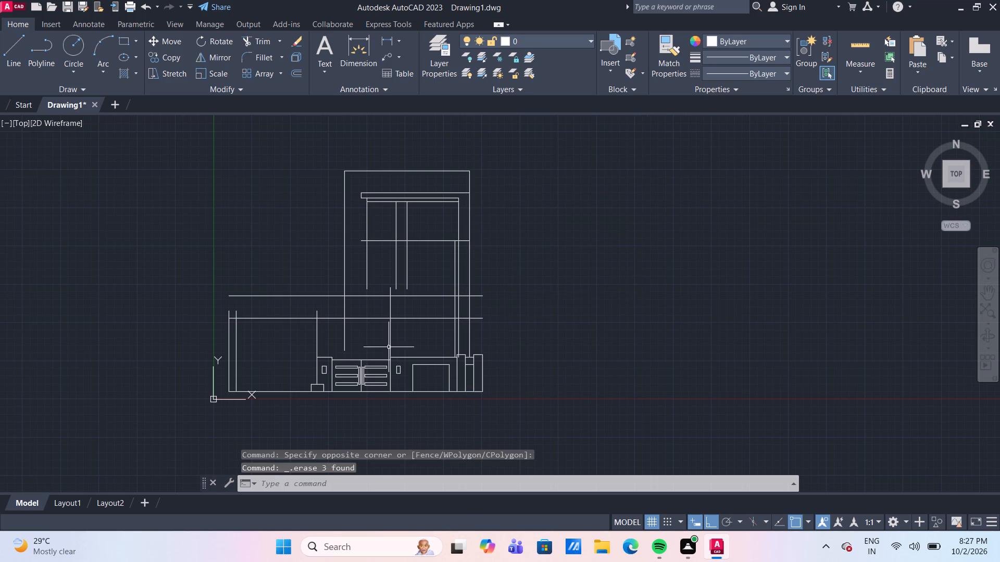
Erase the lower of the two full-width horizontal lines above the gate.
scroll(390, 343, up, 1)
middle_drag(433, 324, 484, 307)
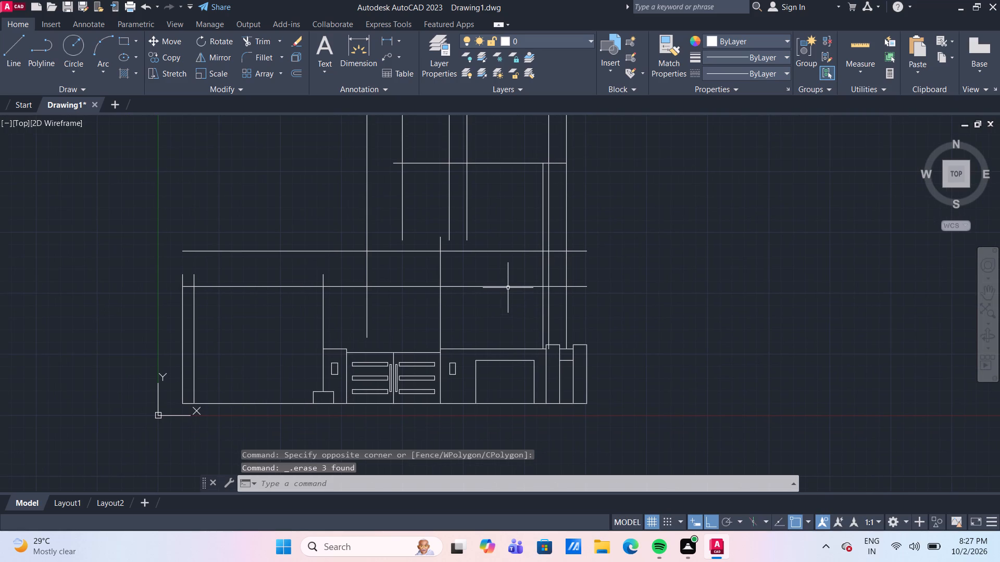
click(508, 287)
key(Delete)
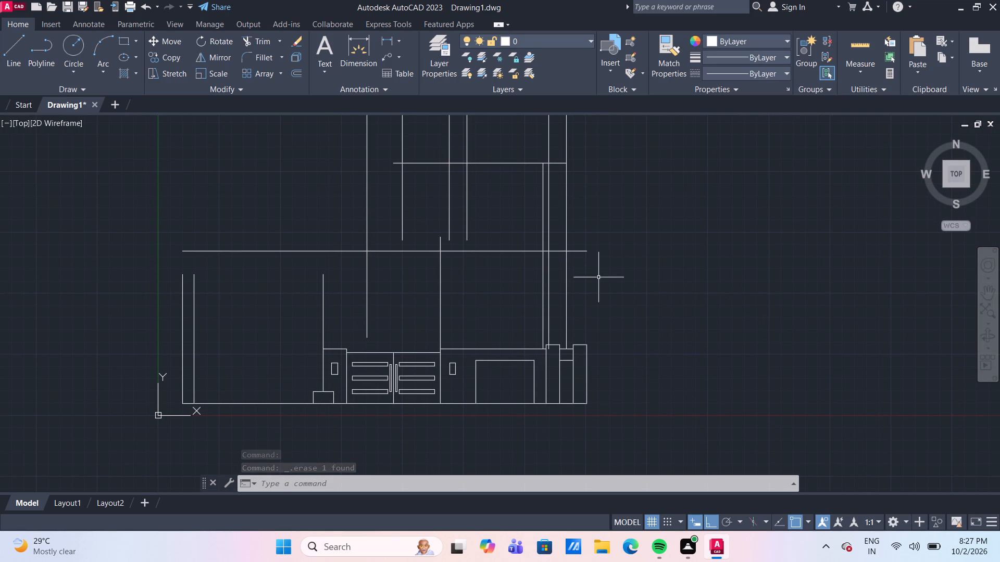
Move the remaining full-width horizontal line above the gate down by 2'.
click(515, 252)
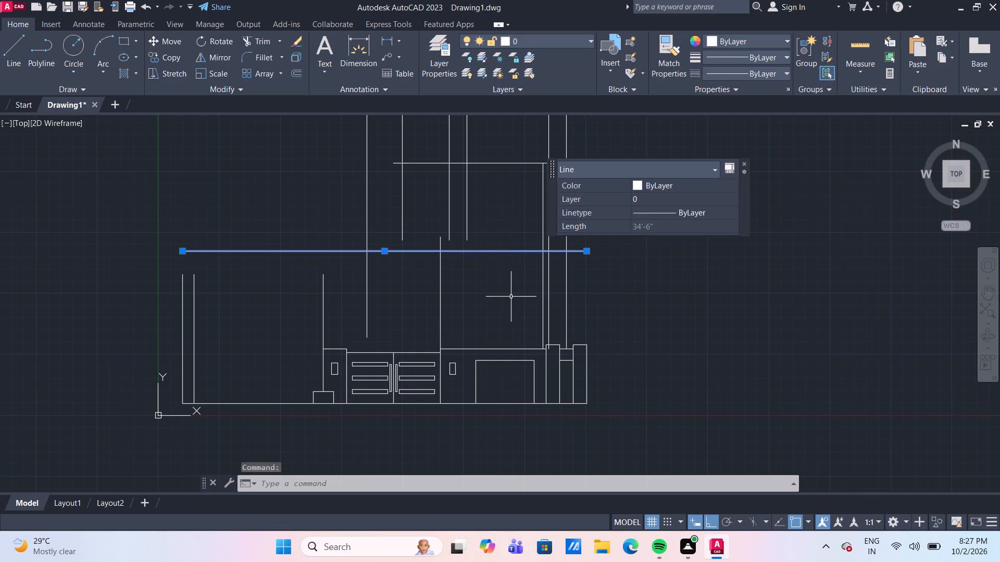
key(m)
key(Return)
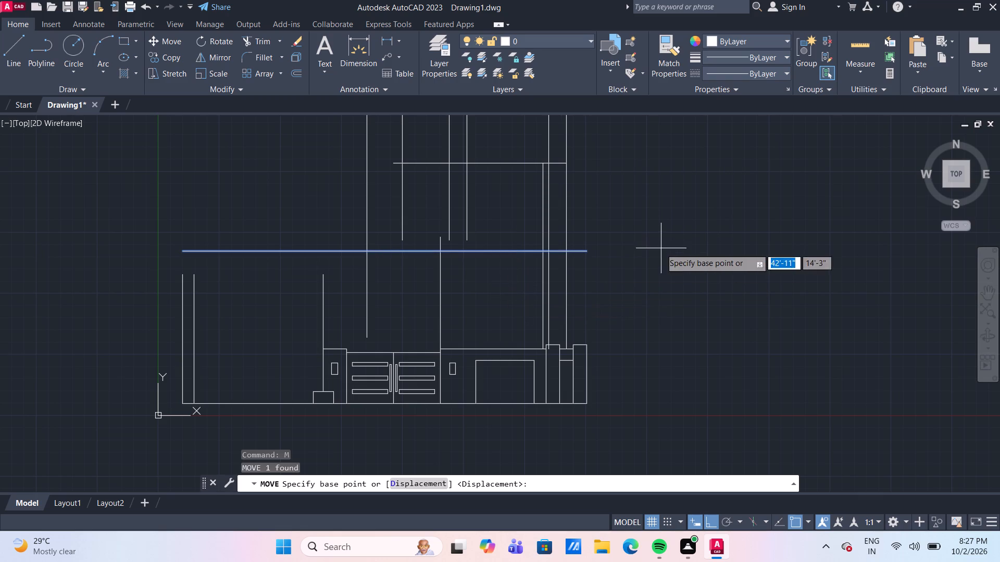
click(588, 251)
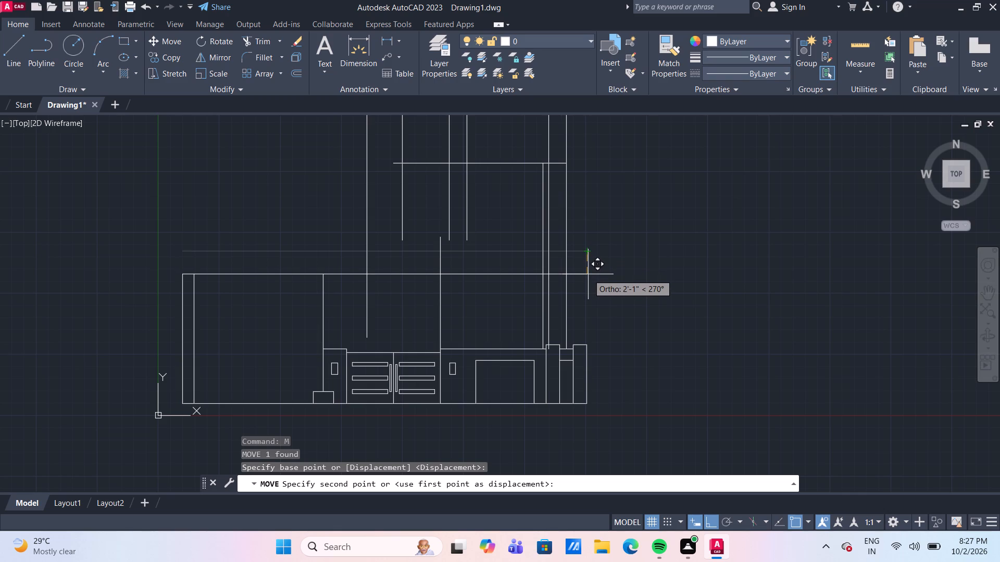
text(2')
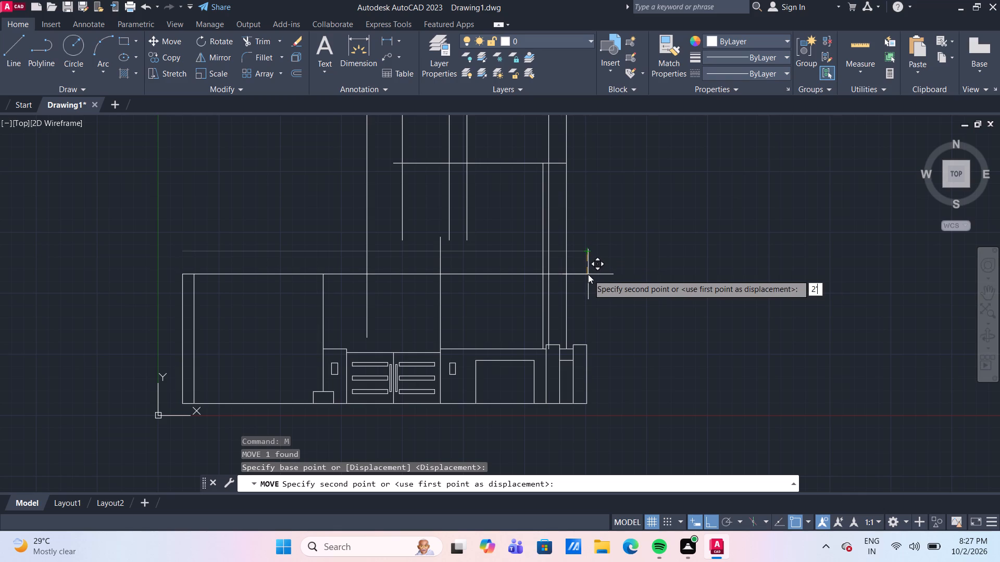
key(Return)
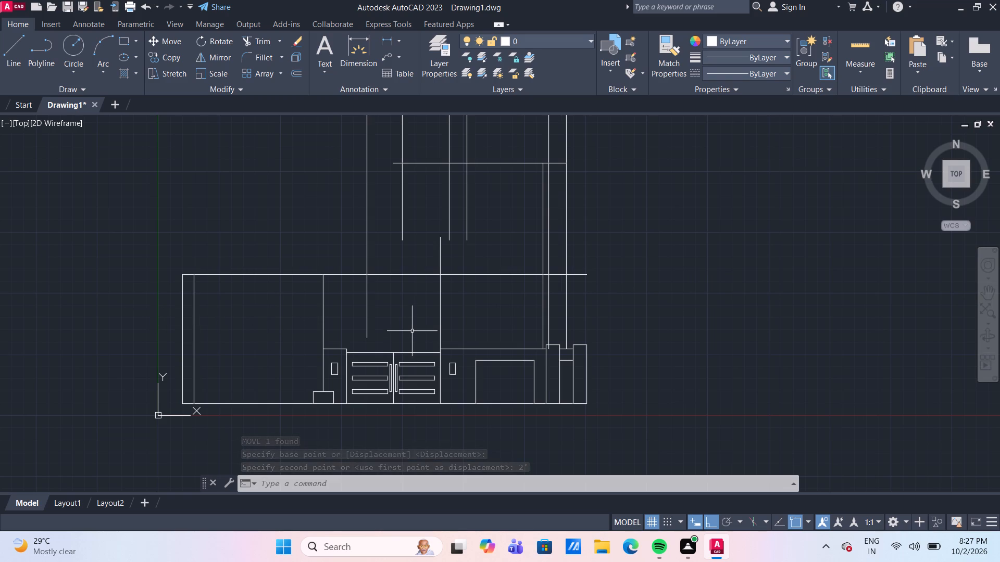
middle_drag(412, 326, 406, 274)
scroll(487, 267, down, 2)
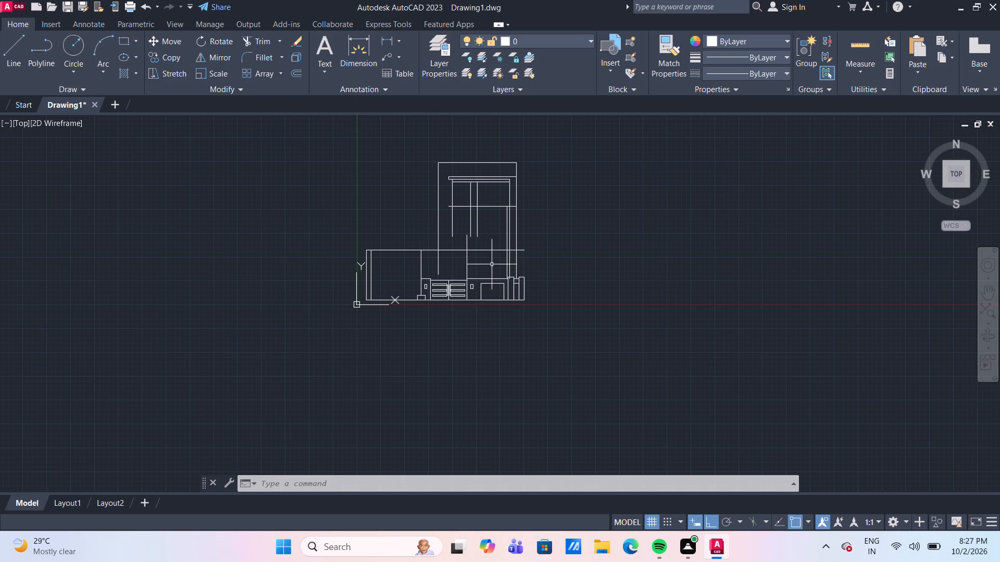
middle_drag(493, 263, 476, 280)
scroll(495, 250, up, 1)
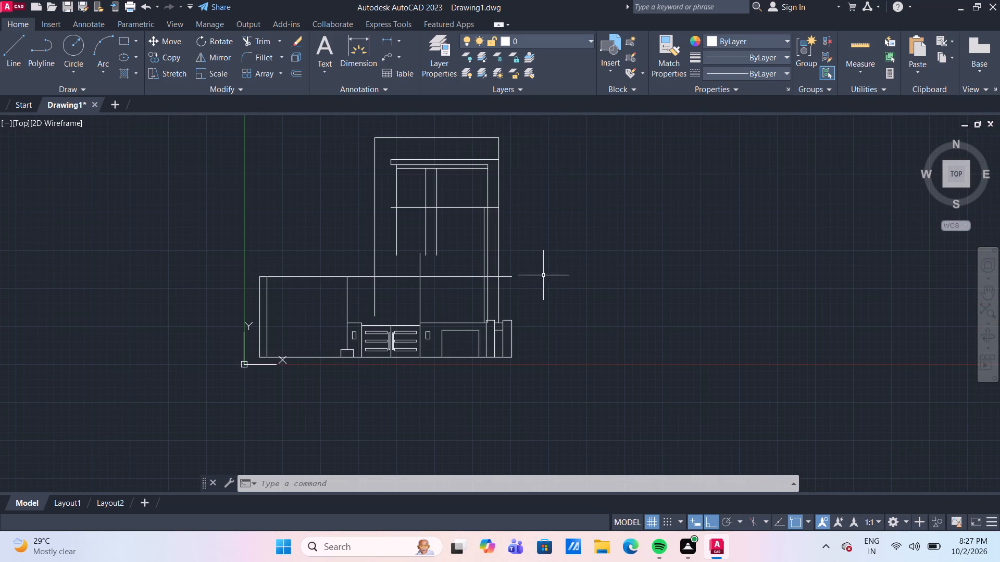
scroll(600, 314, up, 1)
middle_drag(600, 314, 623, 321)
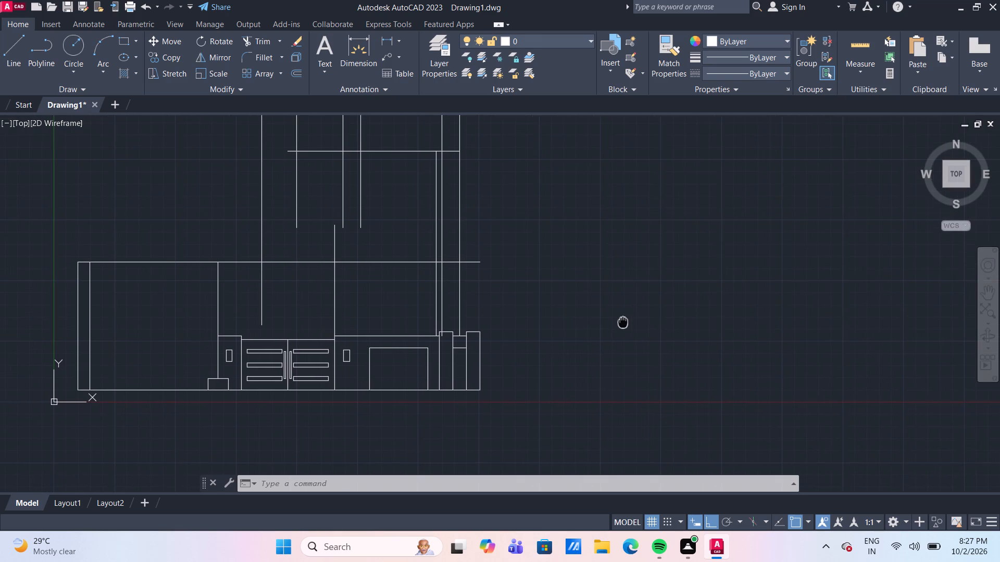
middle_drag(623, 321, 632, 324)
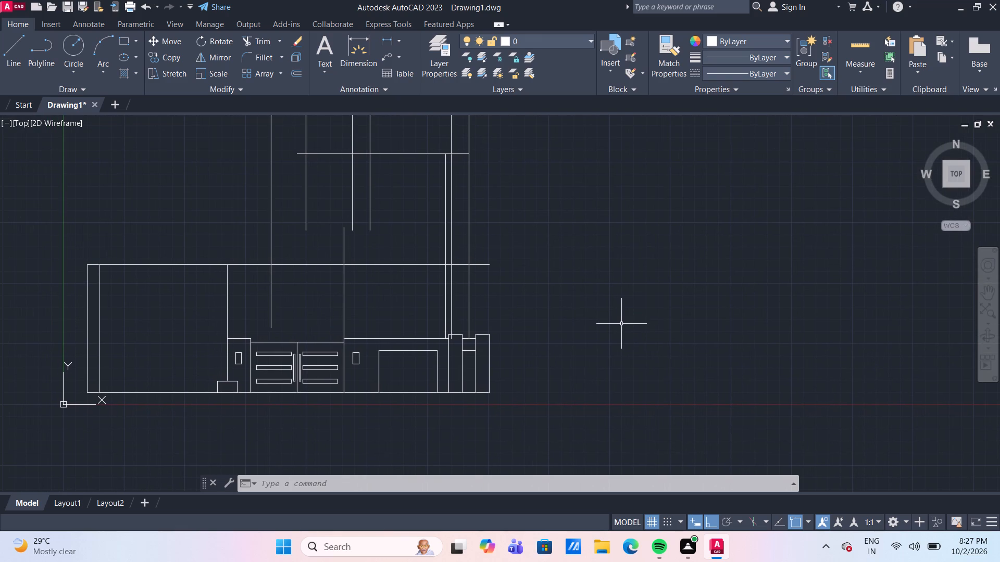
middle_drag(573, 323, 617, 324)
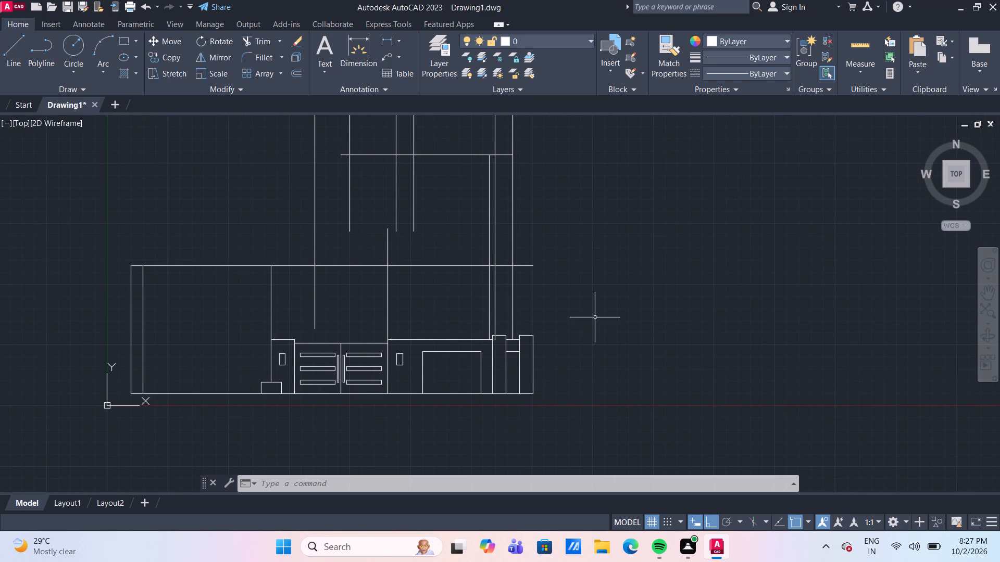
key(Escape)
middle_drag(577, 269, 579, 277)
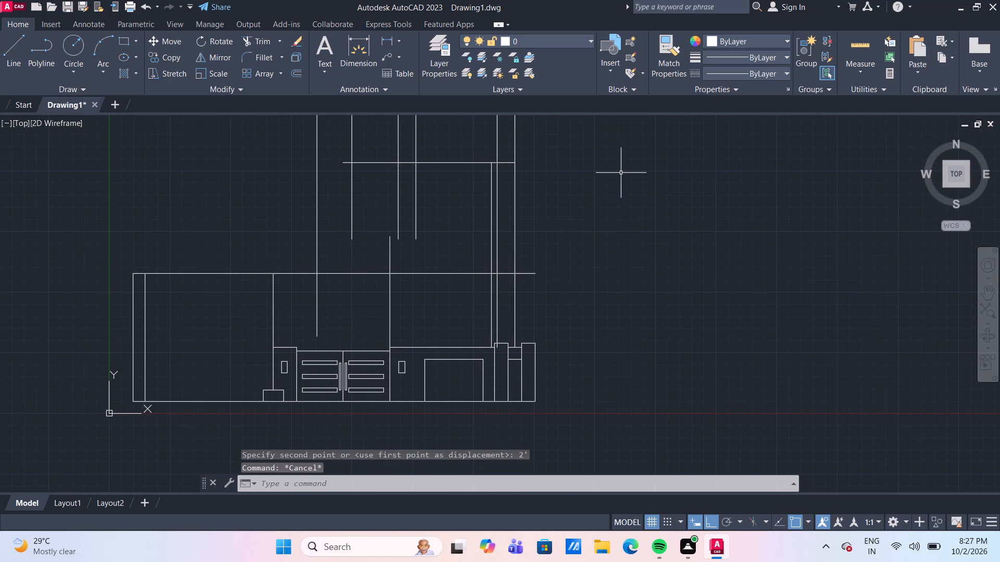
Trim the upper-storey horizontal line's segment between the two tall vertical lines at the elevation's right end.
middle_drag(621, 172, 604, 214)
scroll(604, 214, down, 1)
scroll(549, 218, up, 2)
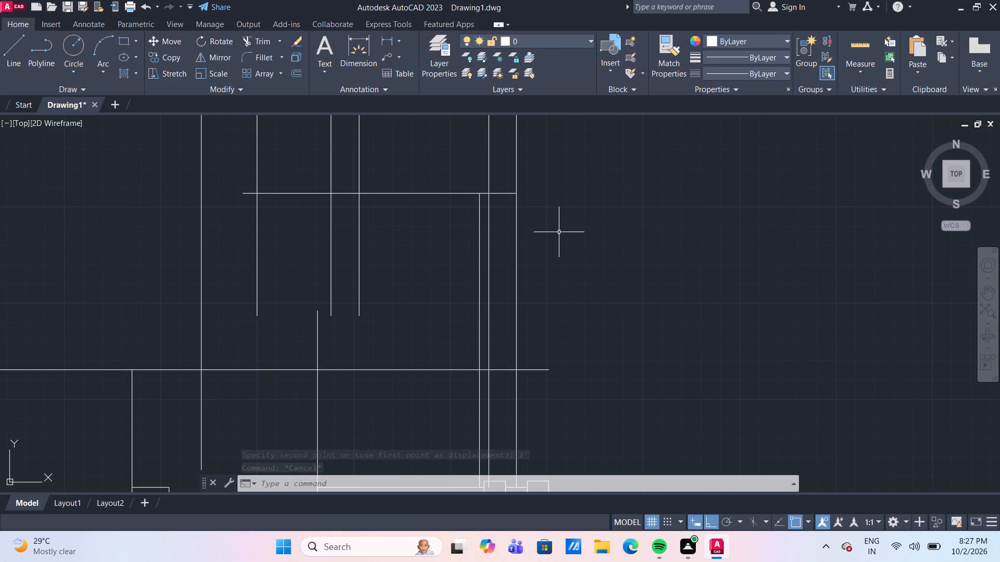
text(tr)
key(Return)
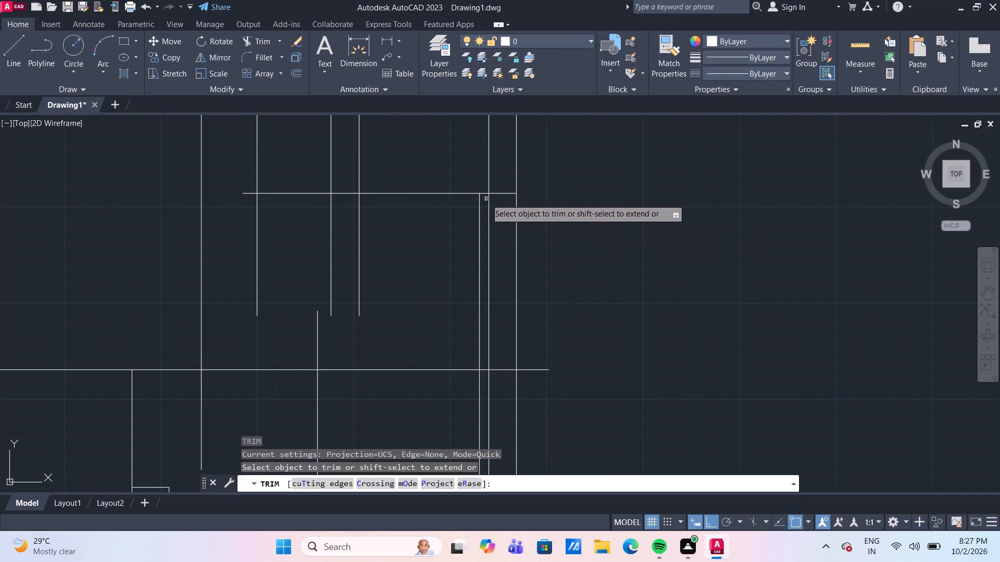
click(501, 194)
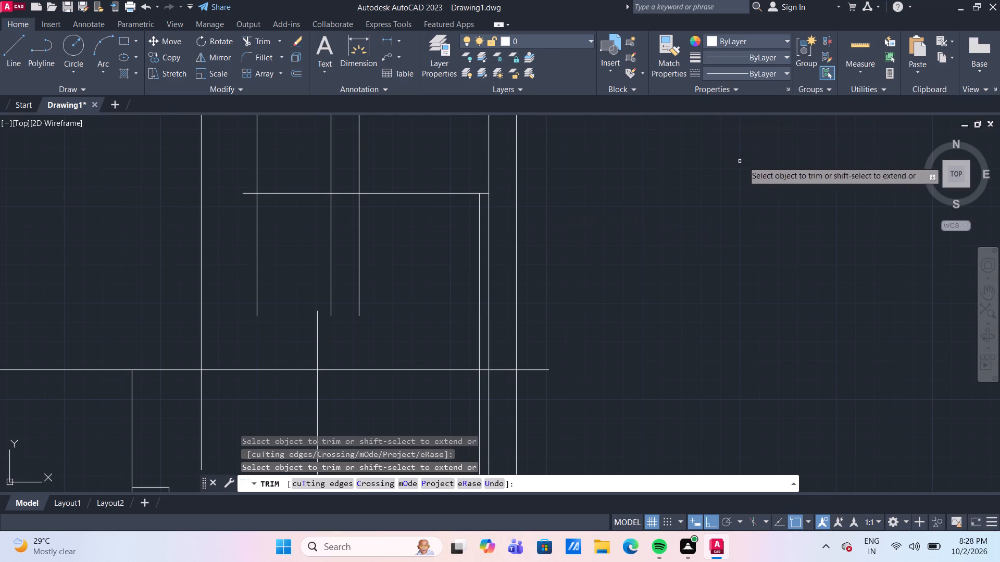
key(Escape)
Measure the spacing between the two tall vertical lines at the elevation's right end.
drag(862, 47, 854, 56)
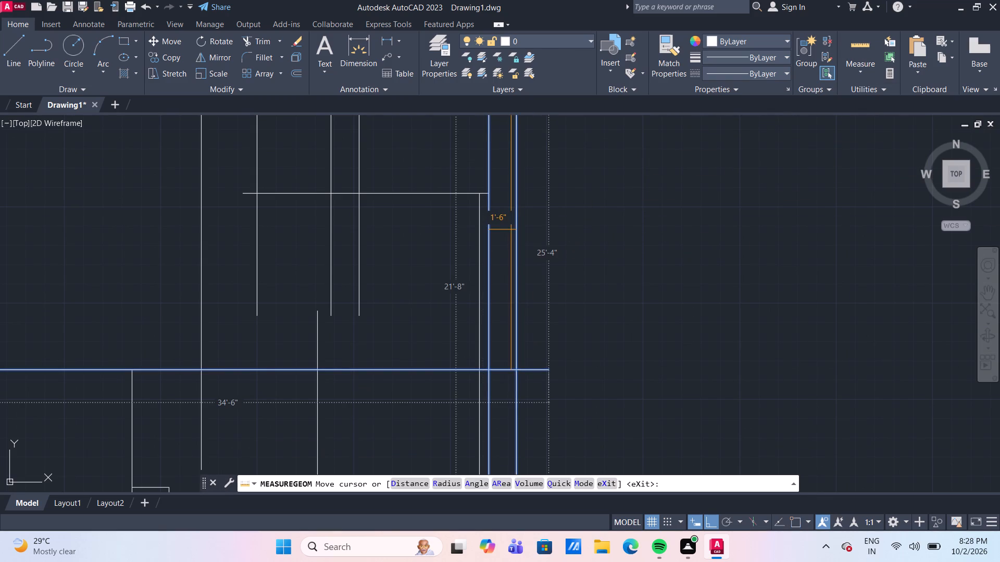
key(Escape)
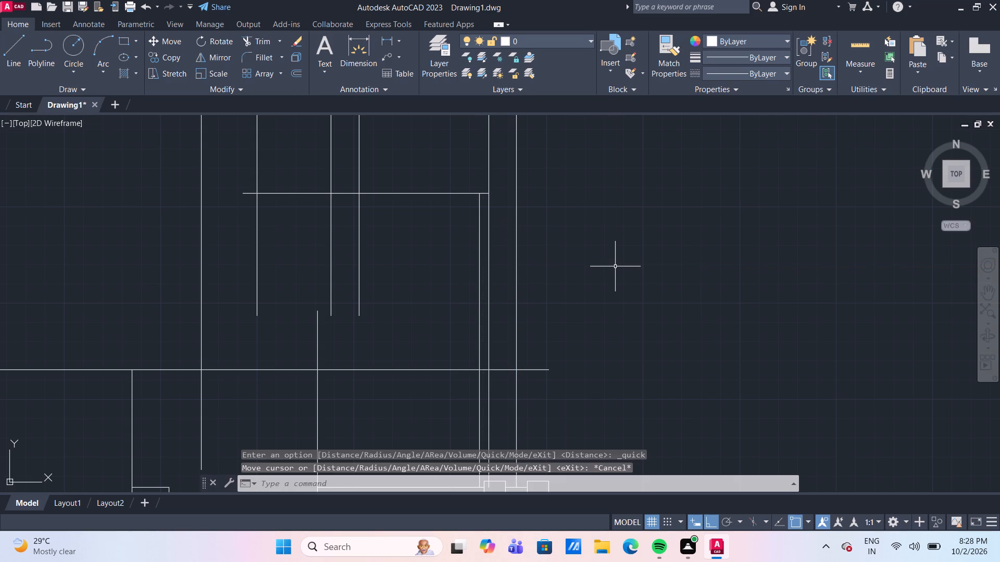
Offset the full-width horizontal line above the gate 1'3" upward.
key(o)
key(Return)
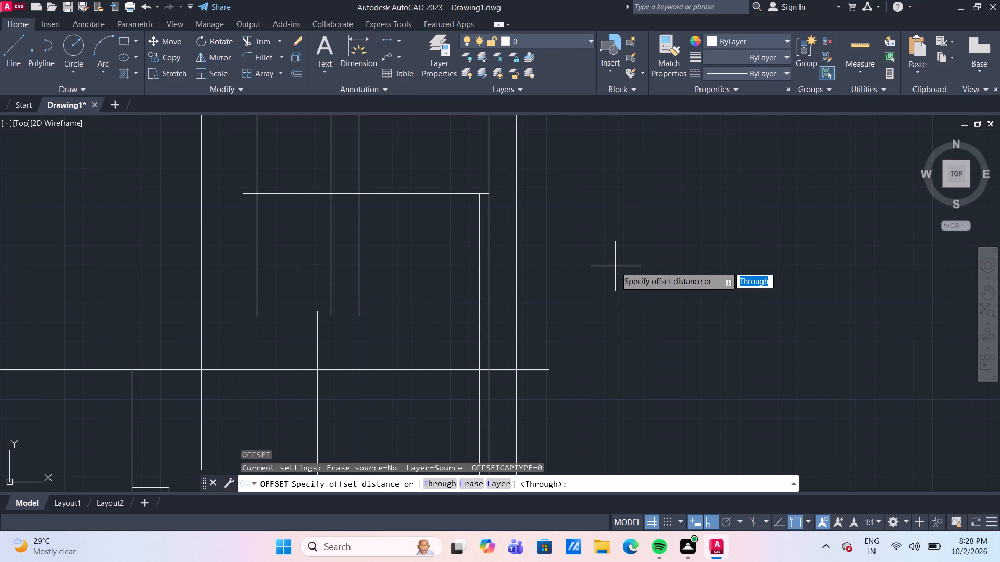
key(Return)
scroll(600, 280, down, 1)
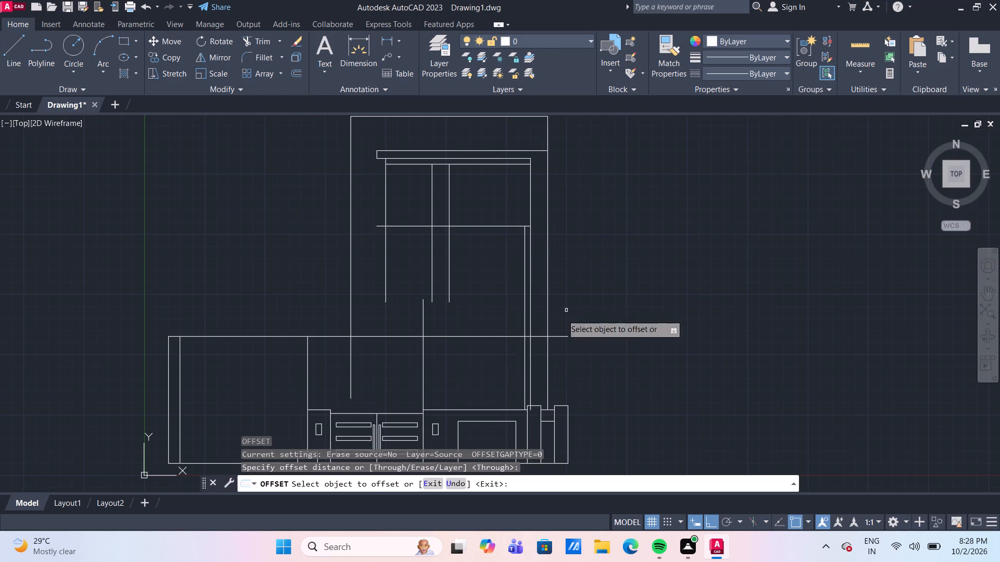
click(498, 336)
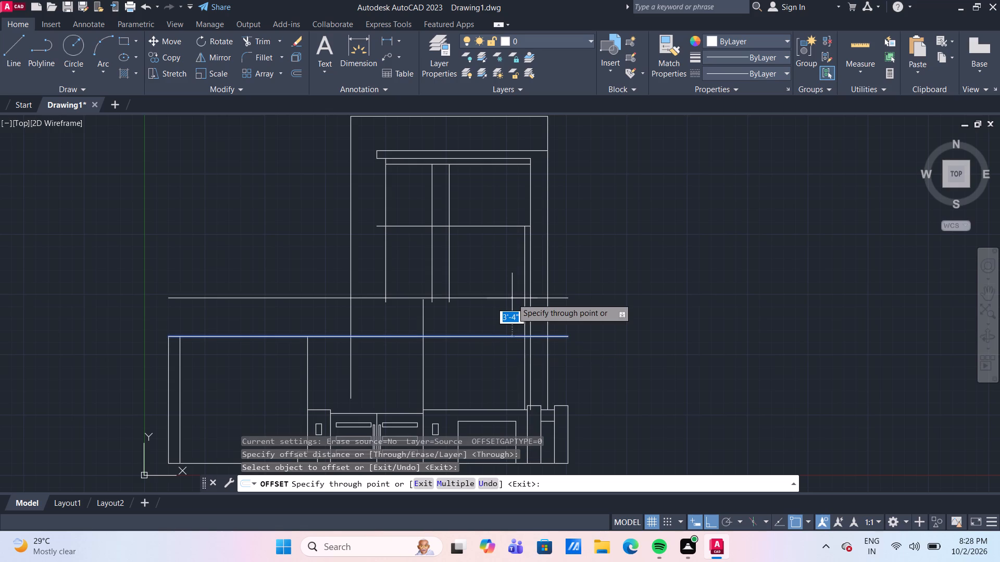
key(1)
key(apostrophe)
text(3")
key(Return)
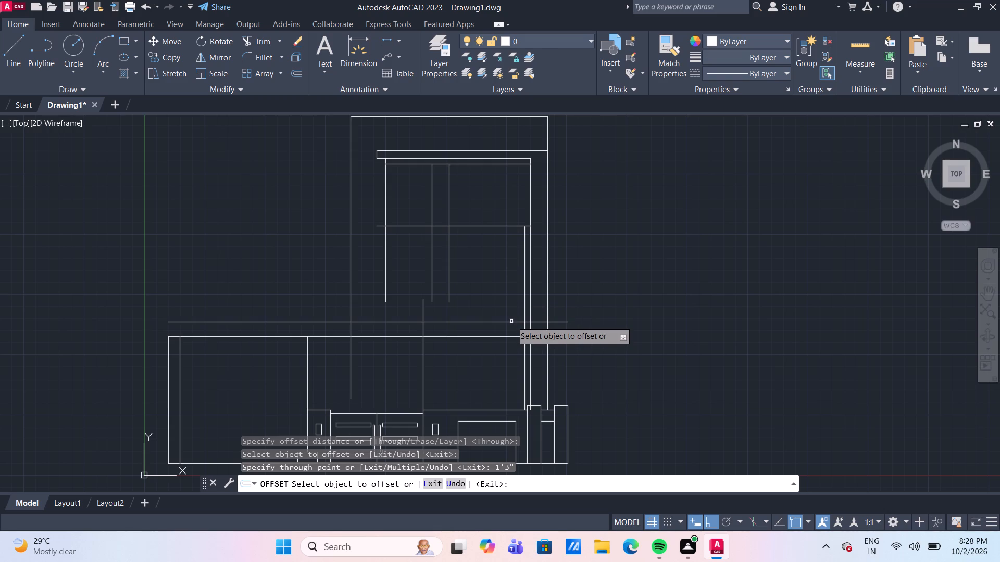
Offset the upper of the two full-width horizontal lines another 1' upward.
click(511, 321)
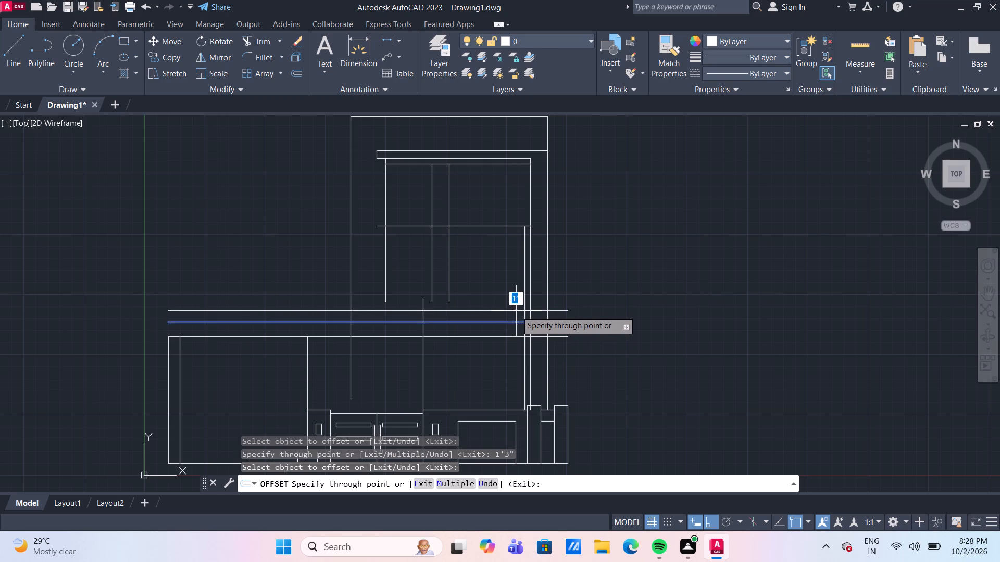
text(1')
key(Return)
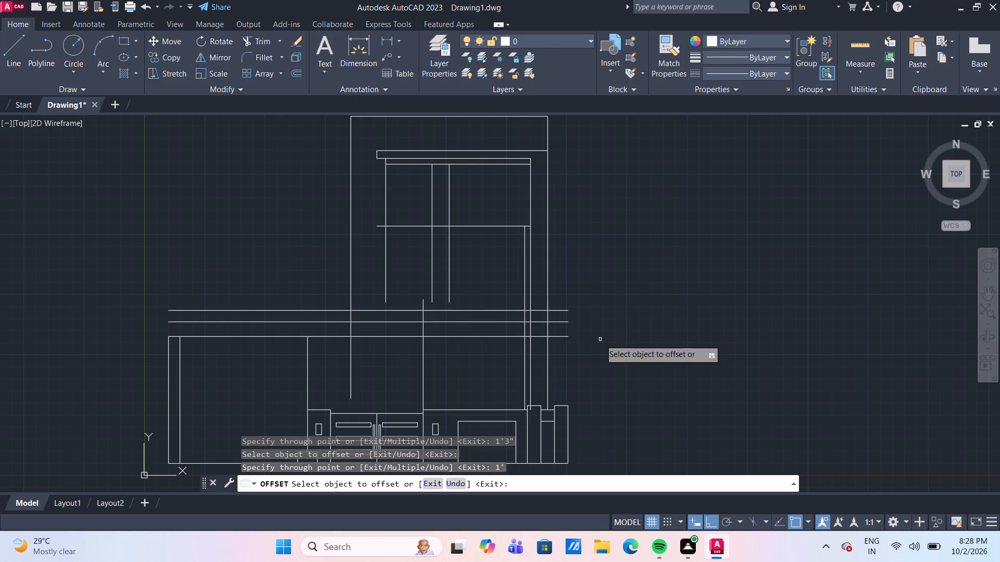
key(Escape)
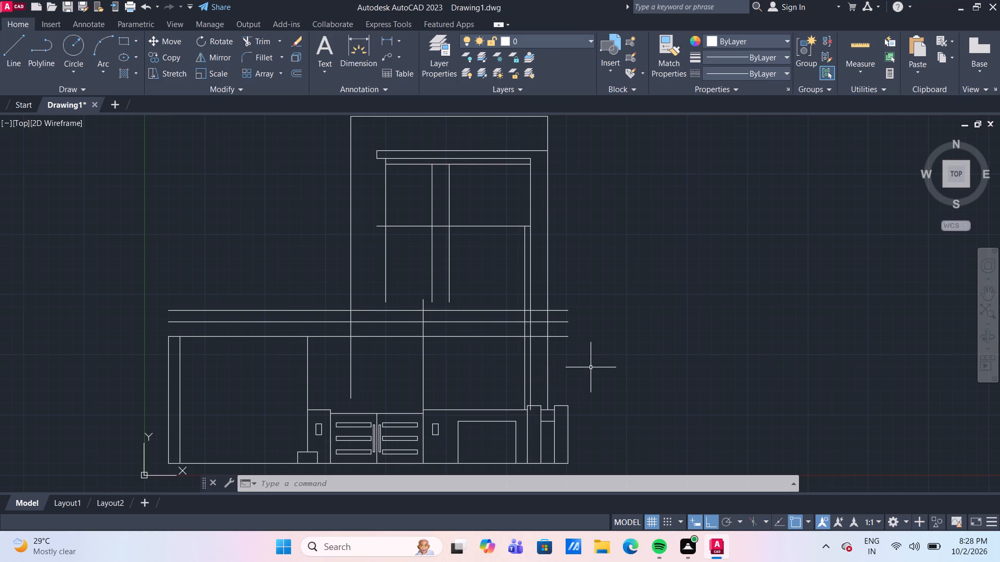
Trim the excess line portions near the pillars at the elevation's right end.
text(tr)
key(Return)
scroll(549, 414, up, 1)
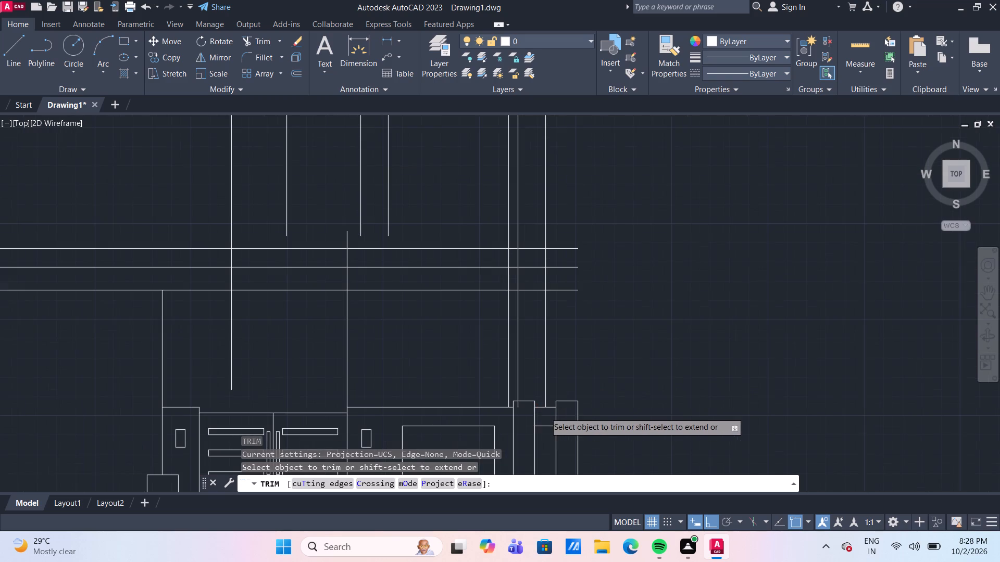
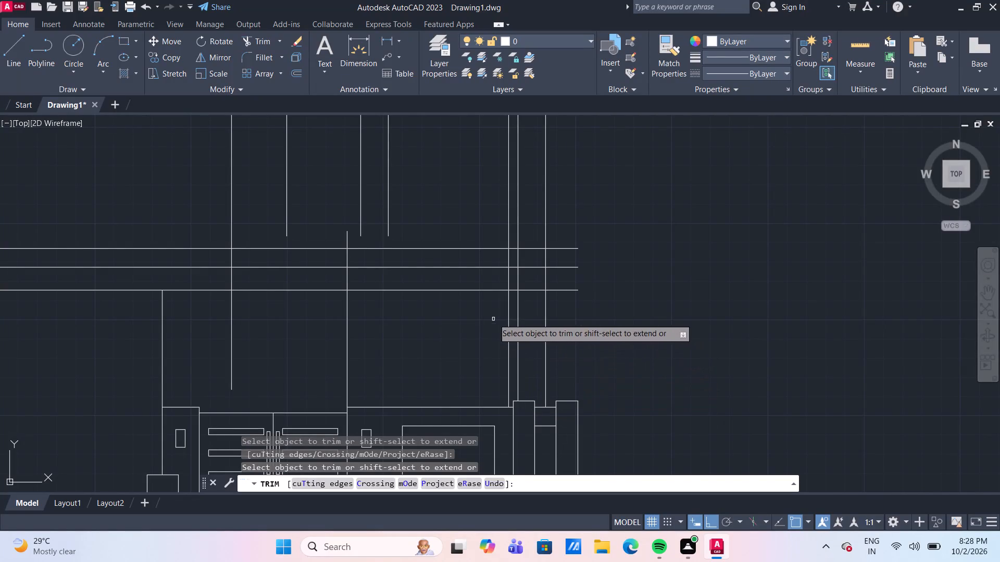
Trim the two inner vertical lines below the lowest full-width line and the three horizontal ends overhanging the outer vertical at the elevation's right end.
drag(489, 310, 508, 313)
click(524, 313)
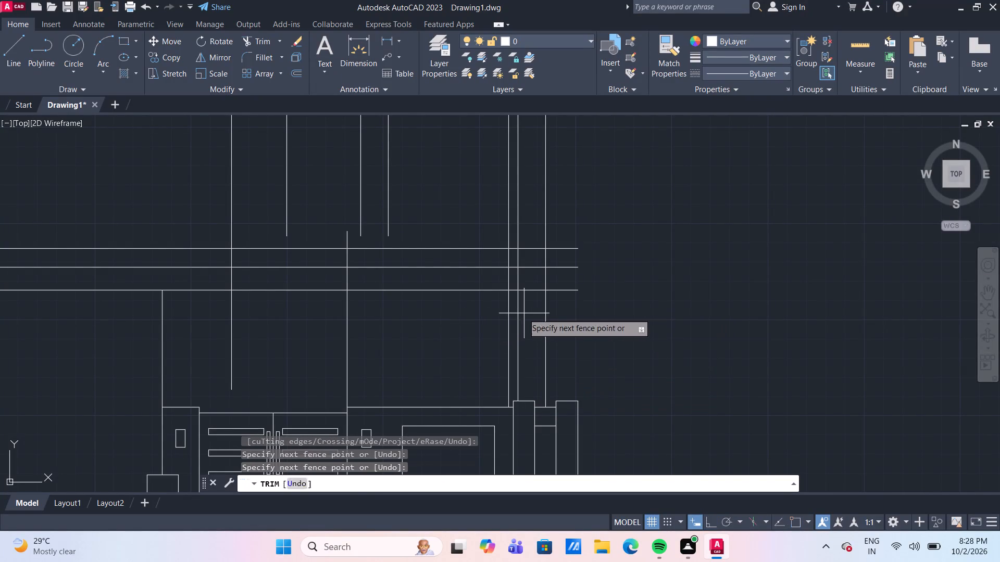
click(496, 312)
click(569, 304)
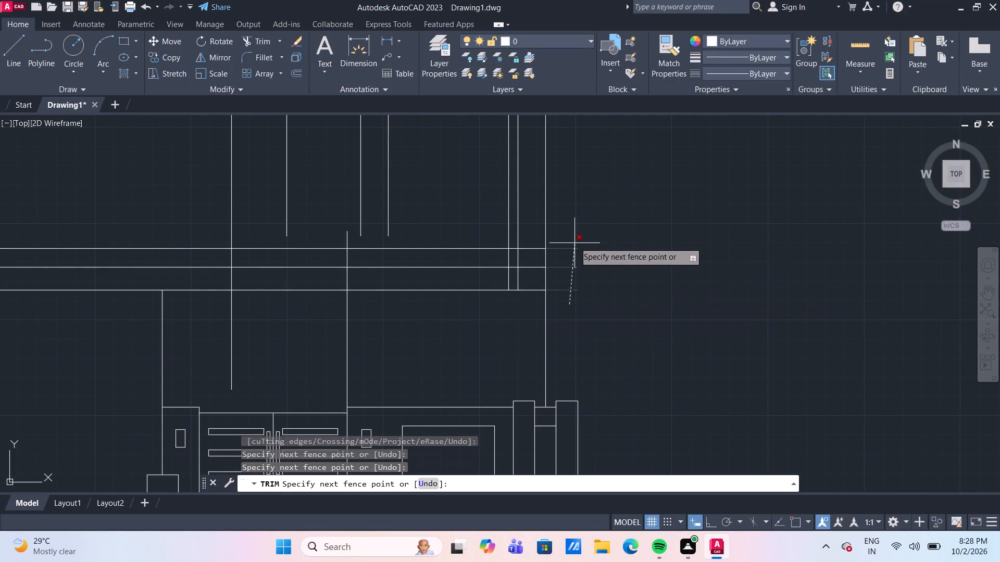
click(572, 230)
Trim the upper two band lines beyond the inner verticals, and cut both inner verticals back to the lower band line.
scroll(565, 238, up, 1)
scroll(563, 239, down, 3)
scroll(559, 250, up, 3)
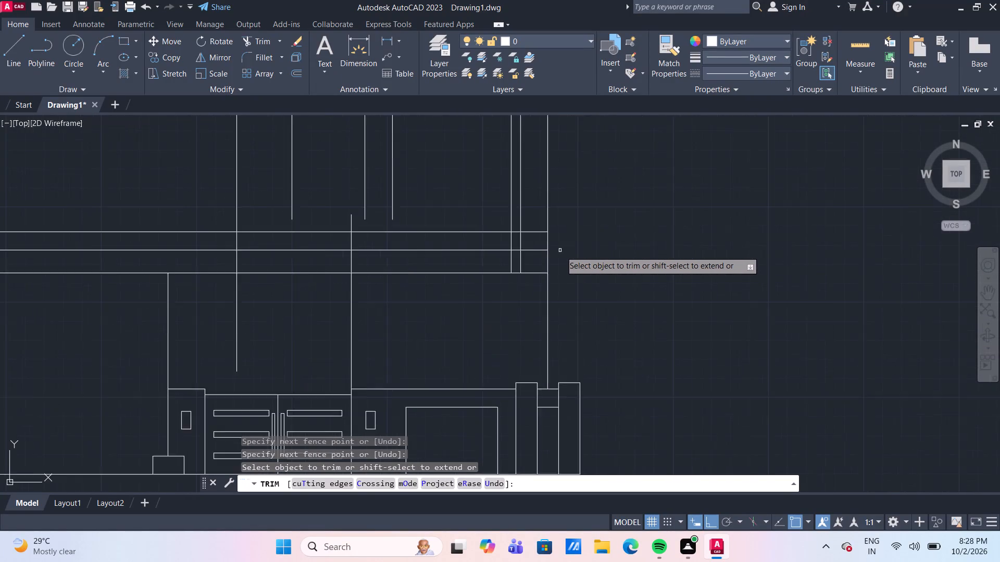
click(514, 208)
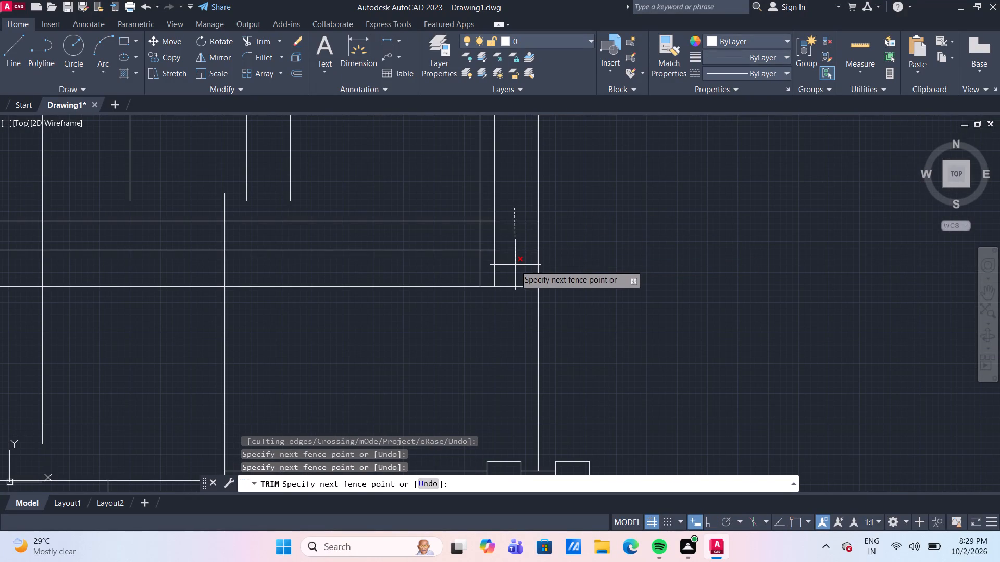
click(517, 269)
click(514, 269)
click(439, 270)
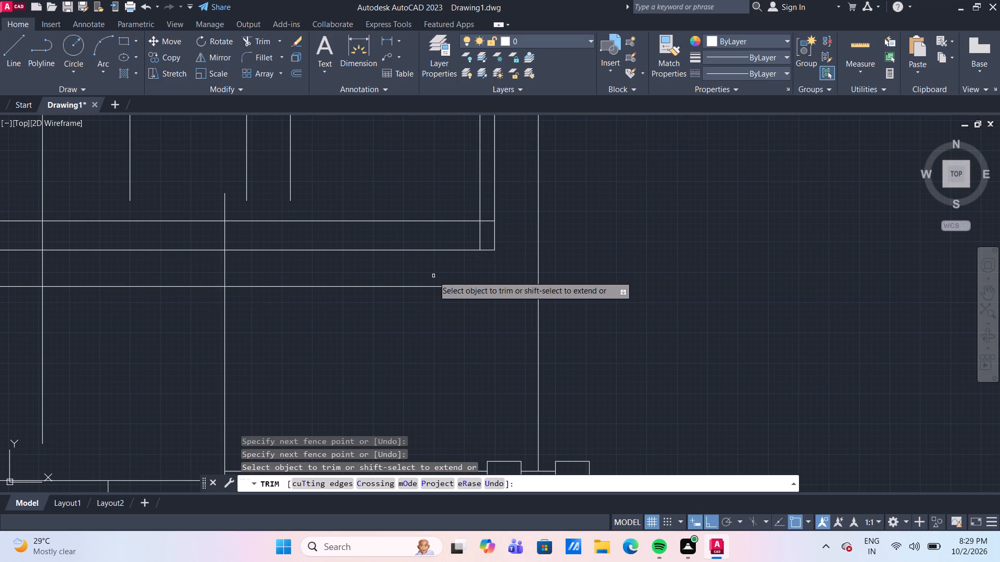
Trim away the vertical line rising from the gate's right edge through the three full-width horizontal lines.
scroll(433, 276, down, 1)
scroll(267, 316, down, 2)
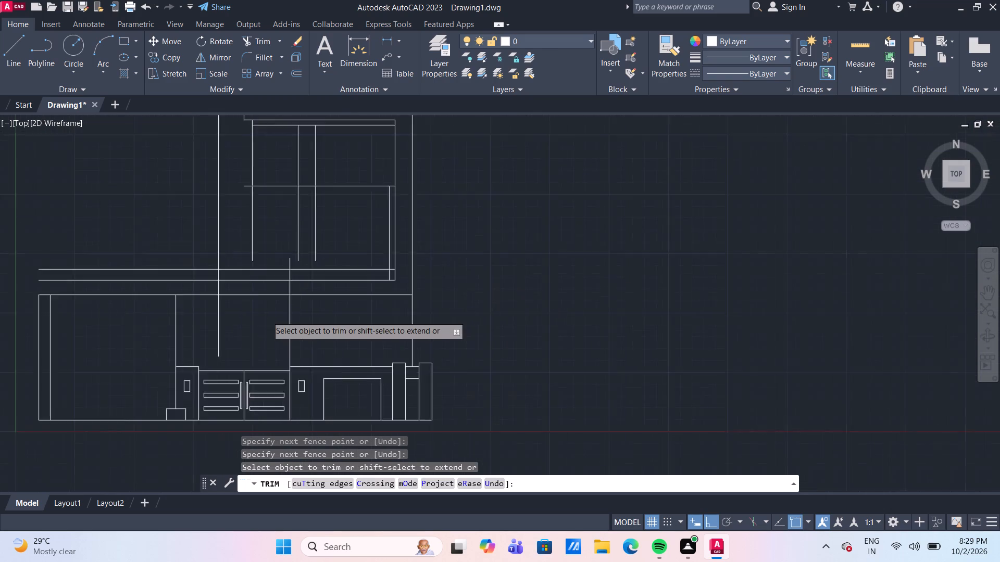
middle_drag(268, 316, 318, 312)
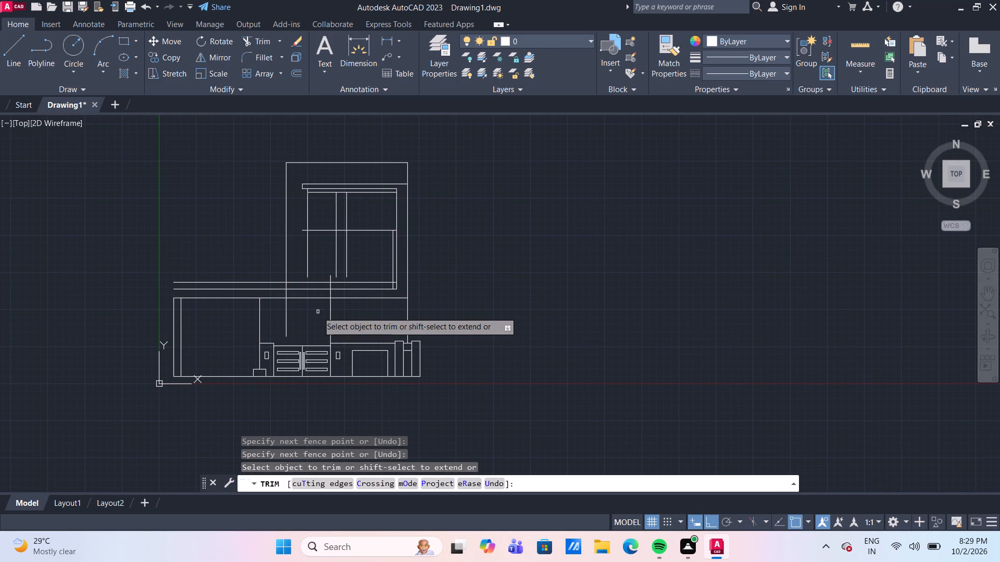
scroll(322, 310, up, 1)
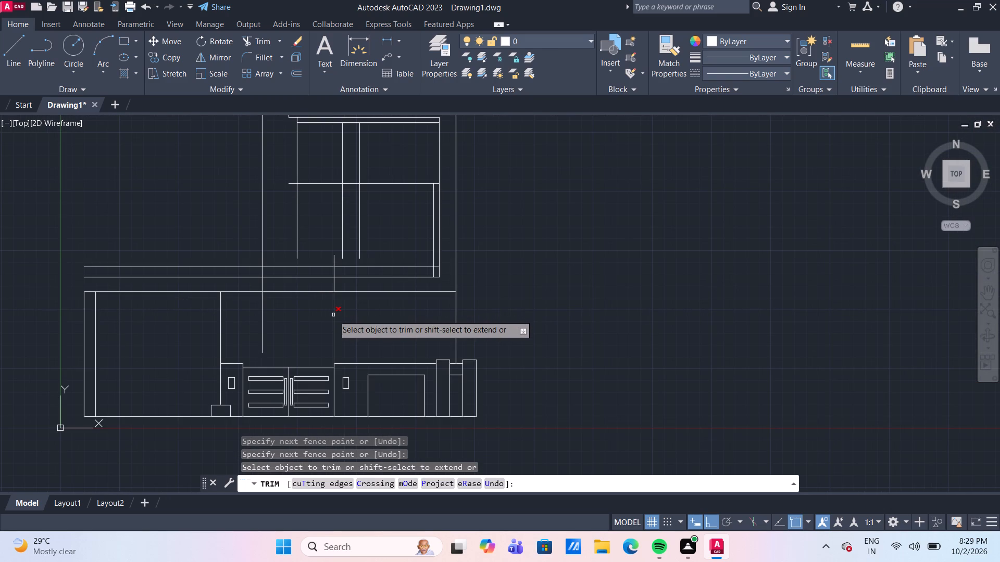
click(333, 315)
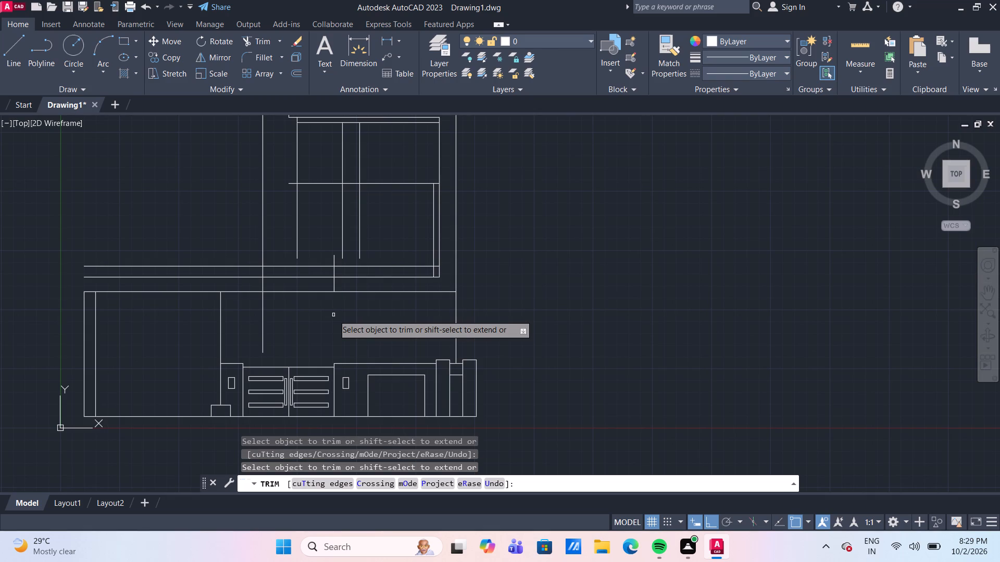
click(333, 287)
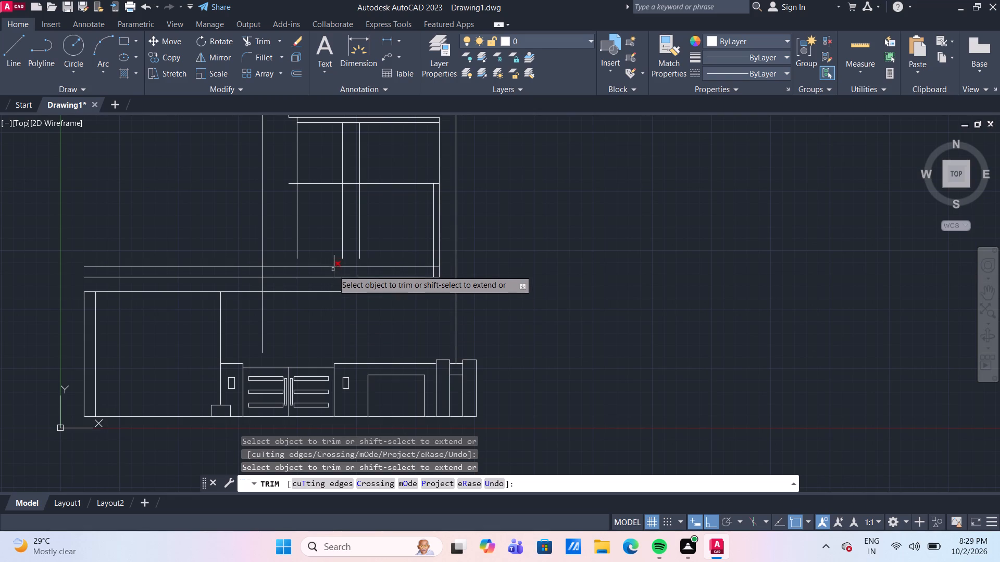
click(333, 271)
click(334, 260)
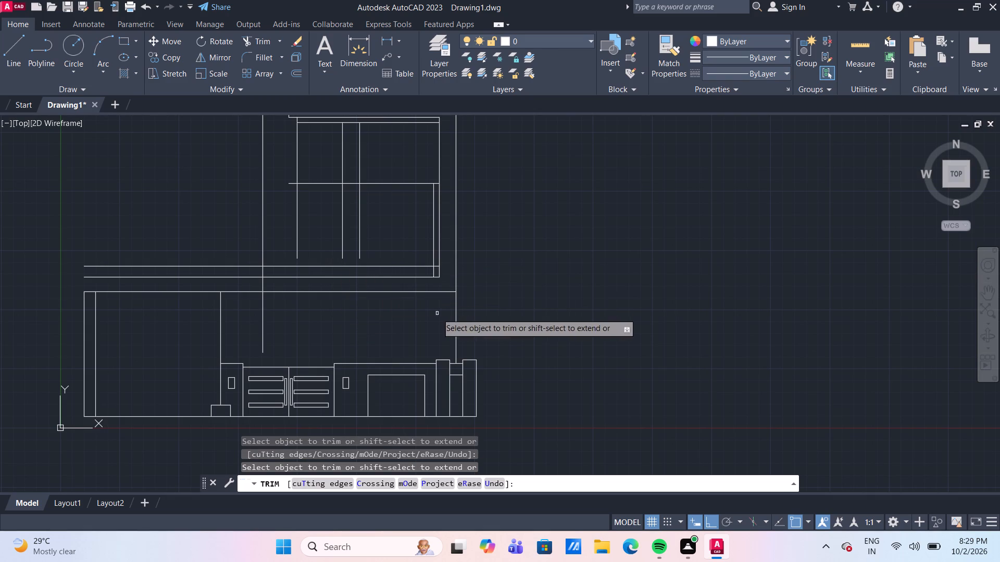
Trim the innermost vertical line's portion between the two upper band lines at the elevation's right end.
middle_drag(440, 313, 461, 322)
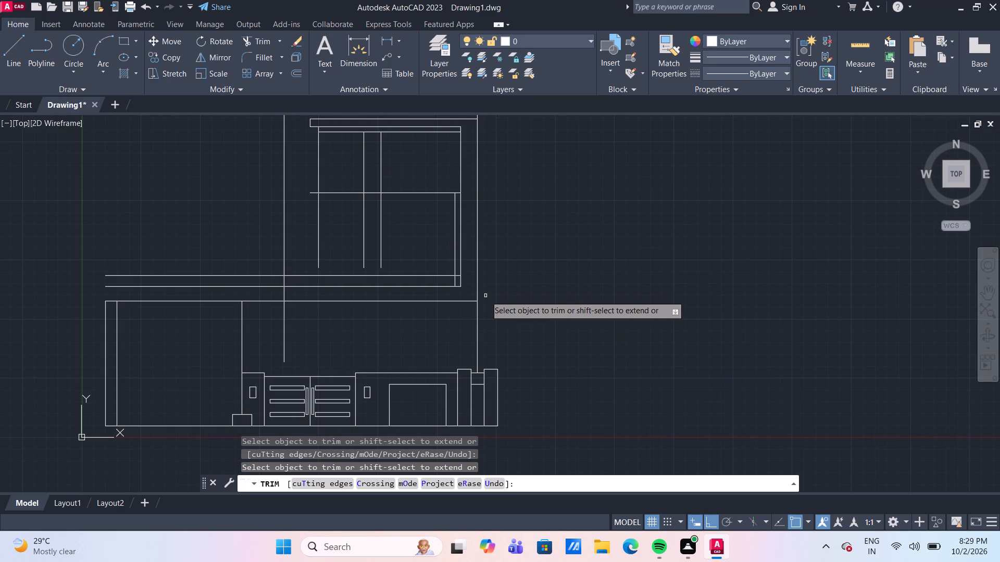
scroll(458, 261, up, 1)
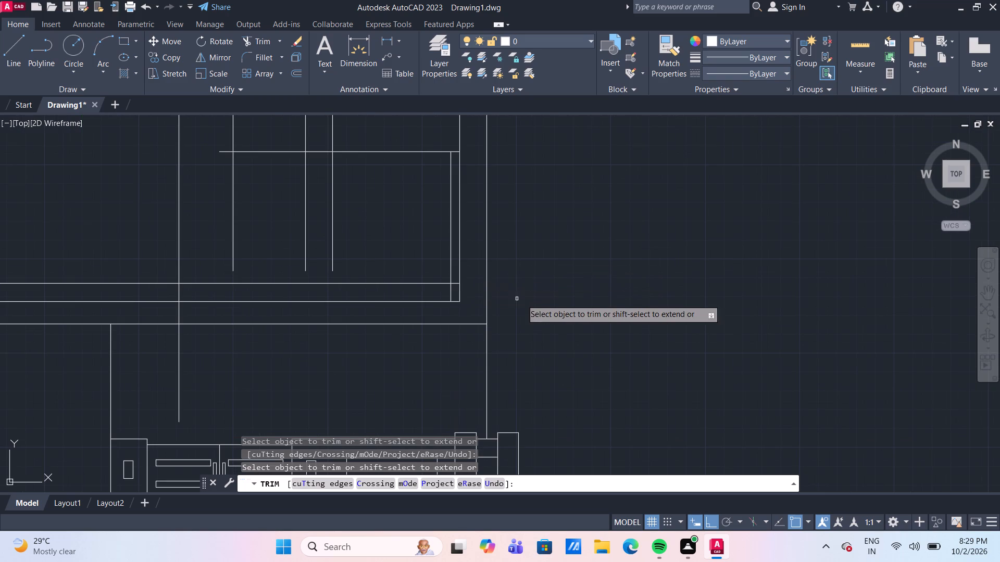
scroll(480, 330, up, 2)
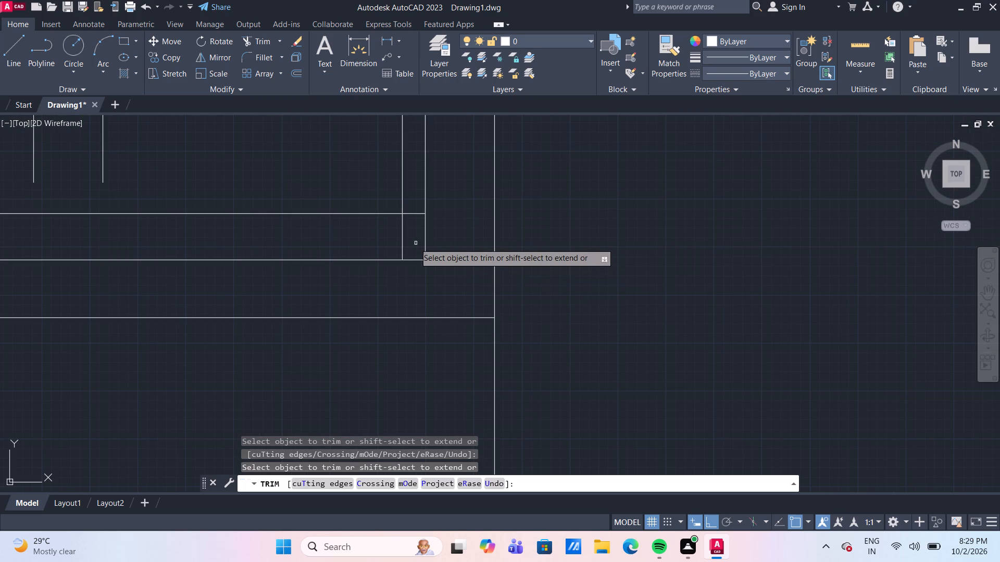
click(404, 240)
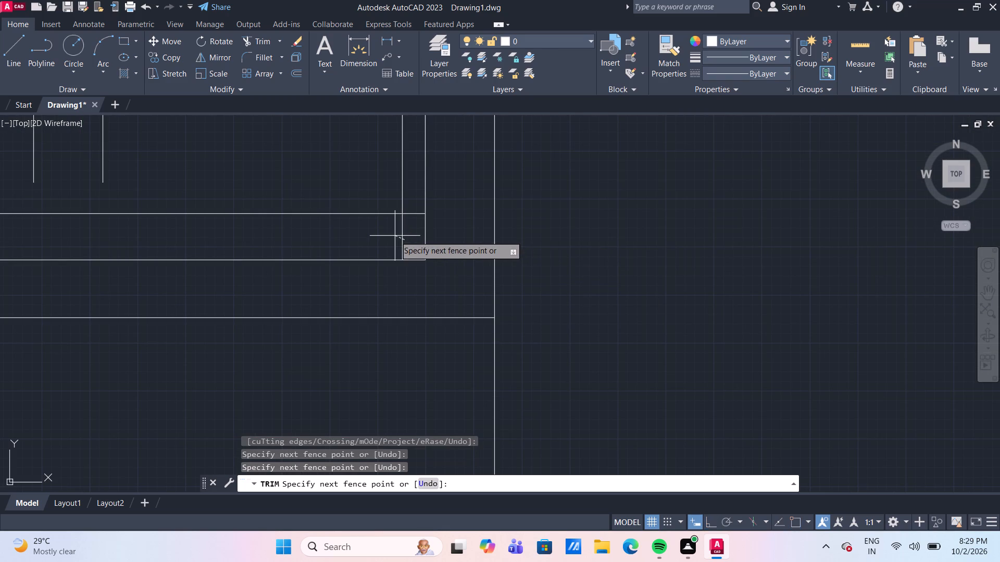
click(395, 236)
Trim the upper-storey opening's mid-height horizontal line, keeping only the portion in its rightmost bay.
scroll(395, 236, down, 3)
scroll(524, 257, down, 1)
middle_drag(610, 280, 670, 327)
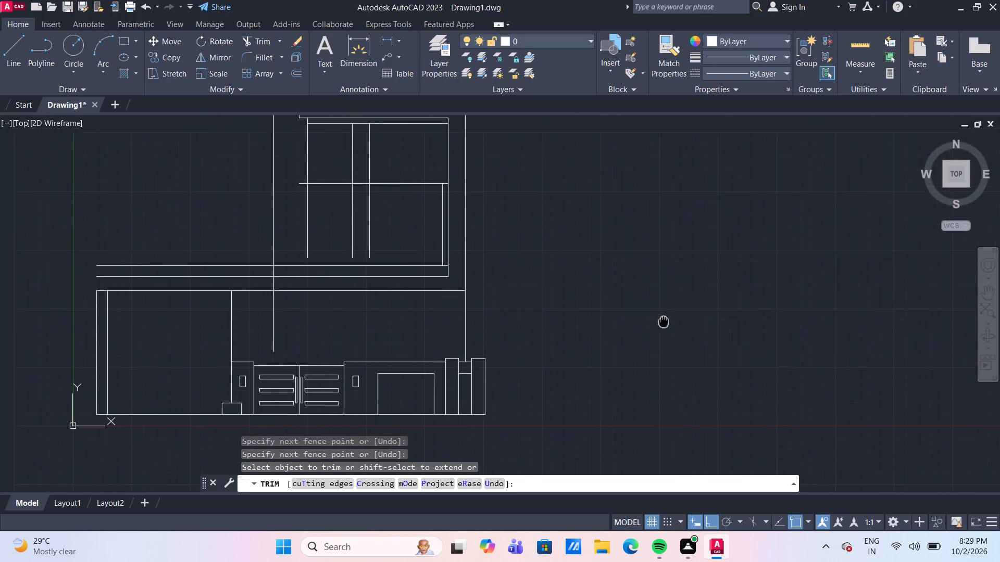
middle_drag(670, 327, 674, 329)
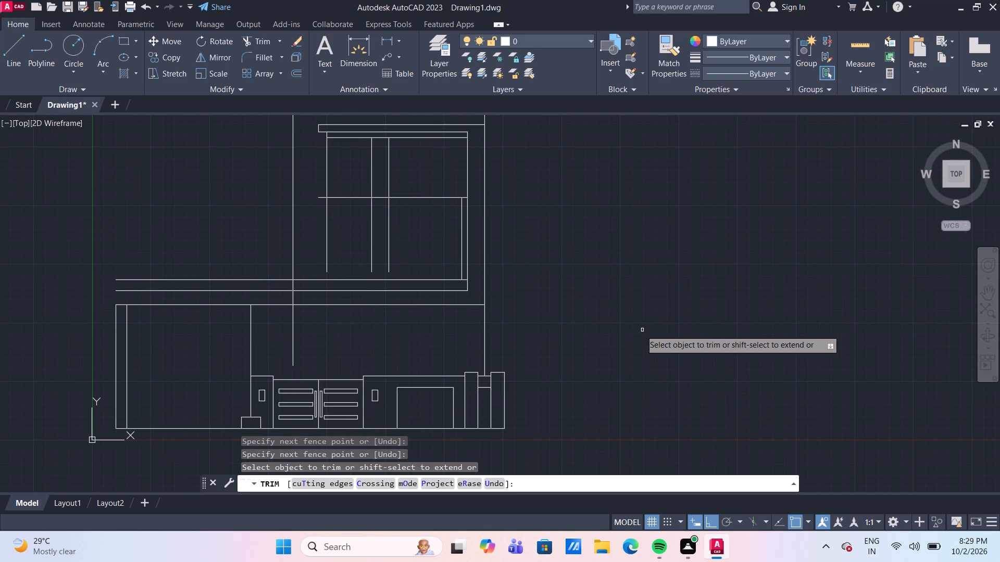
middle_drag(560, 286, 592, 344)
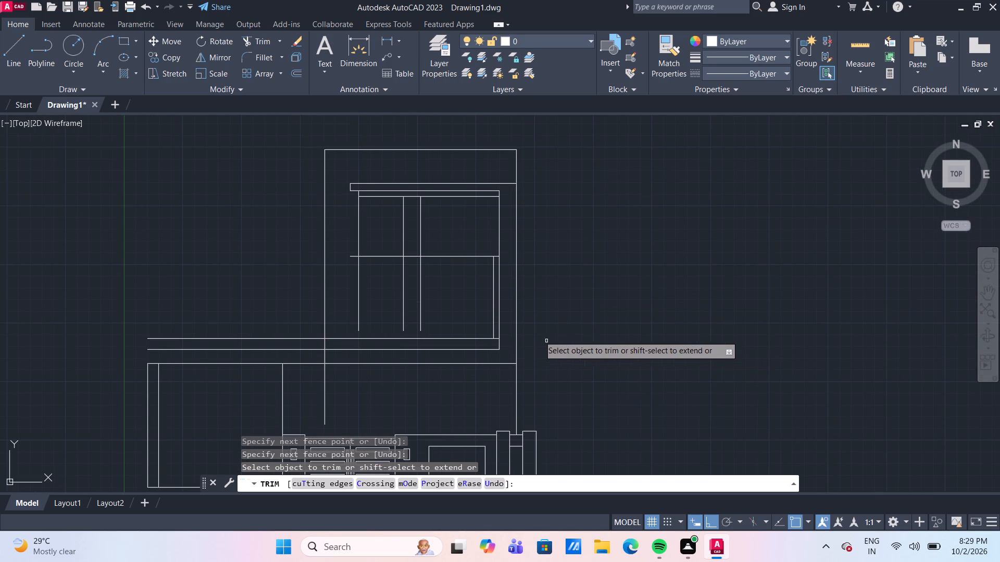
click(413, 256)
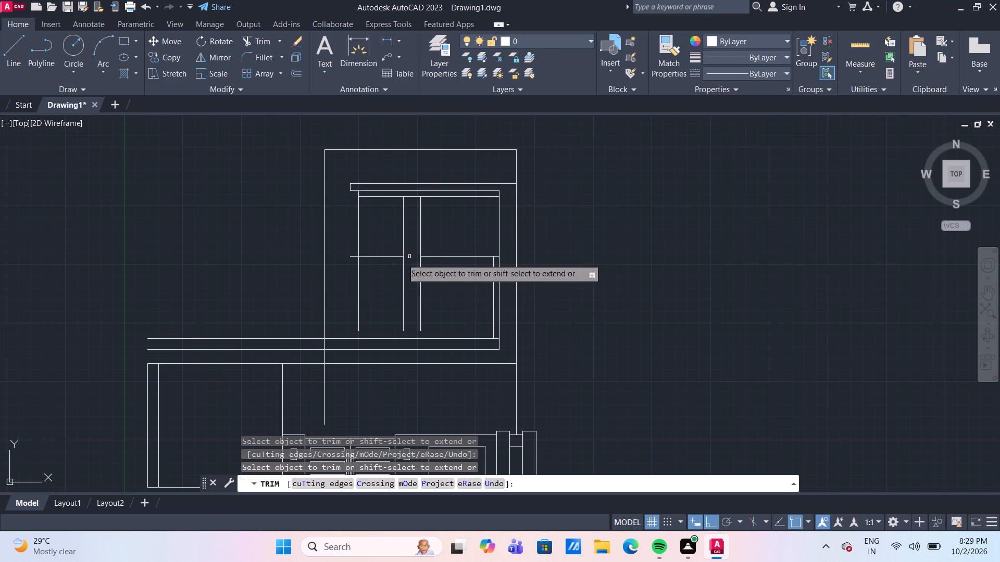
click(375, 258)
click(353, 258)
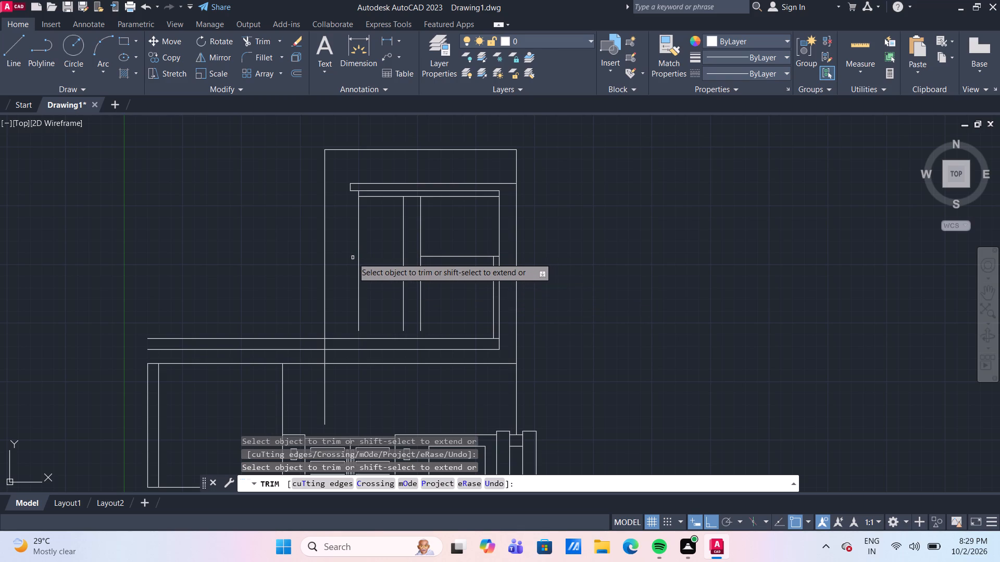
scroll(547, 286, up, 1)
middle_drag(550, 286, 560, 256)
scroll(560, 256, down, 2)
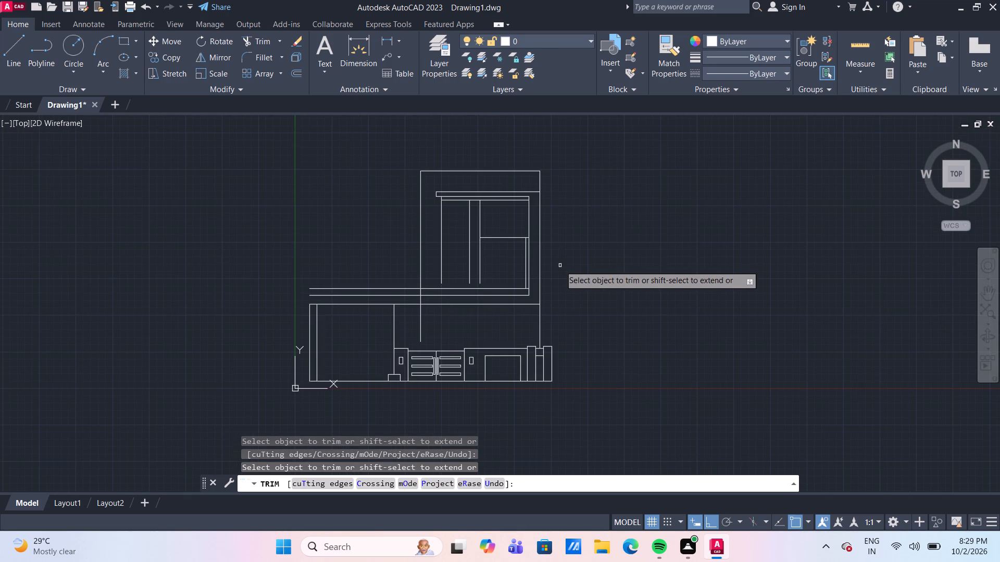
middle_drag(560, 265, 555, 247)
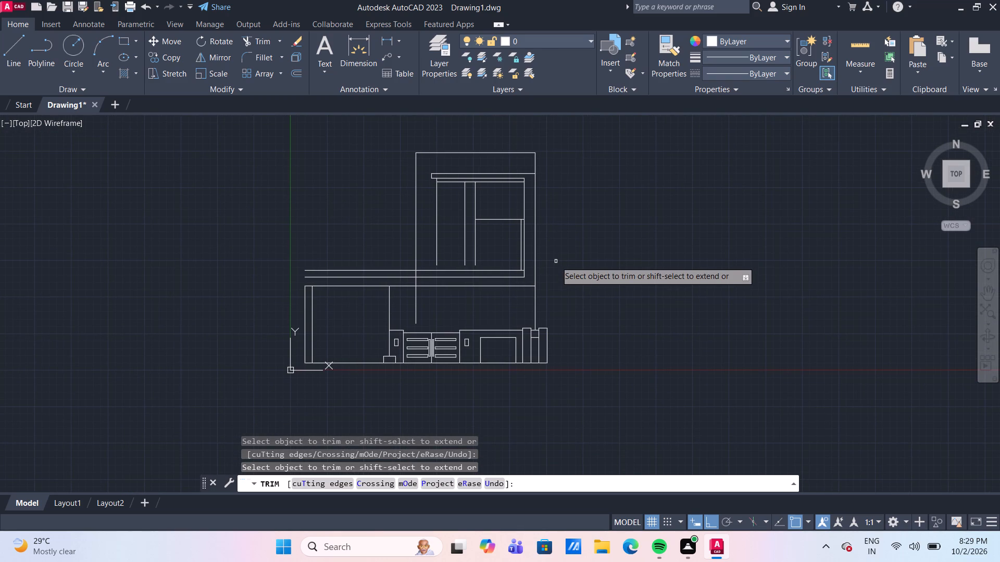
middle_drag(554, 240, 554, 241)
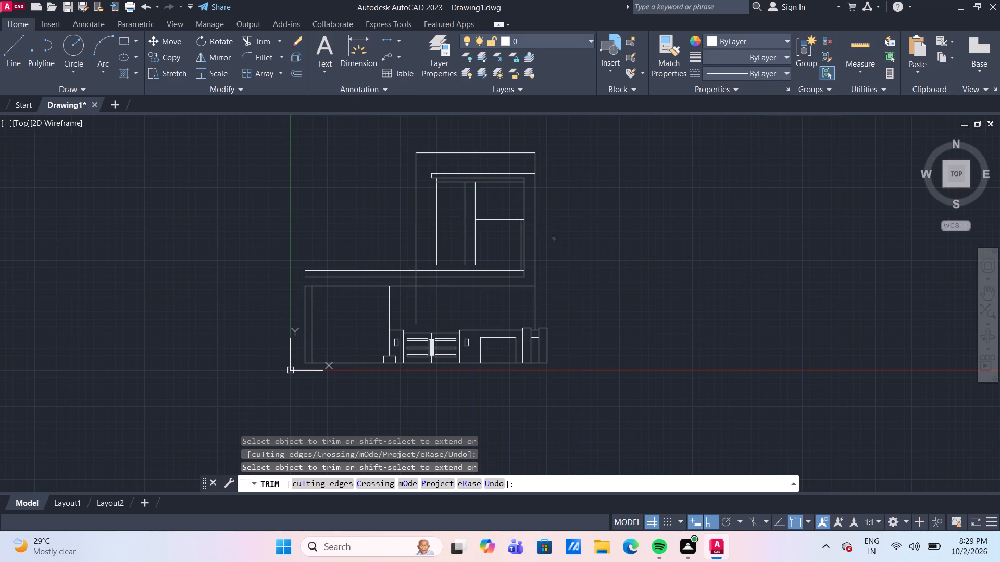
middle_drag(554, 241, 552, 264)
scroll(551, 264, up, 1)
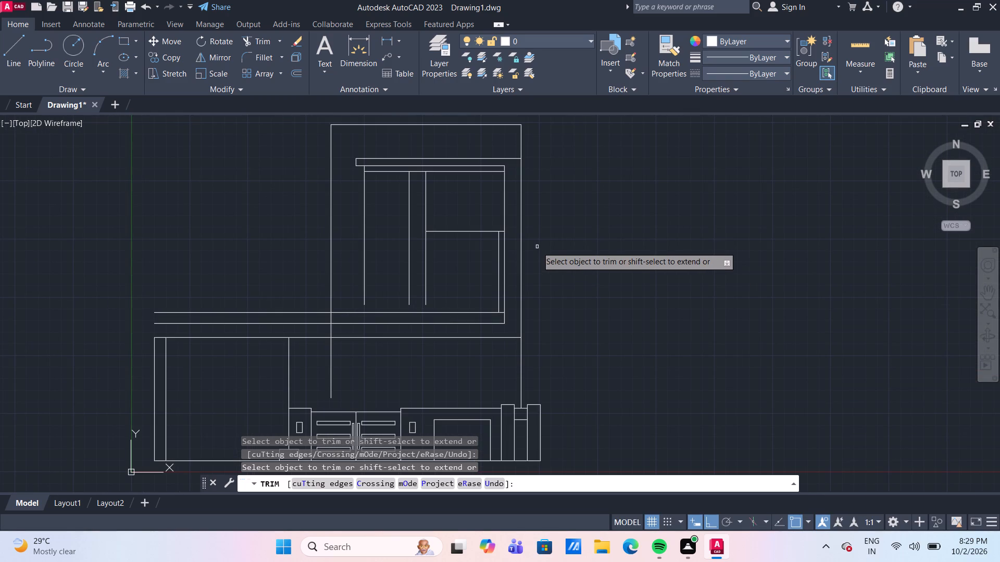
key(Escape)
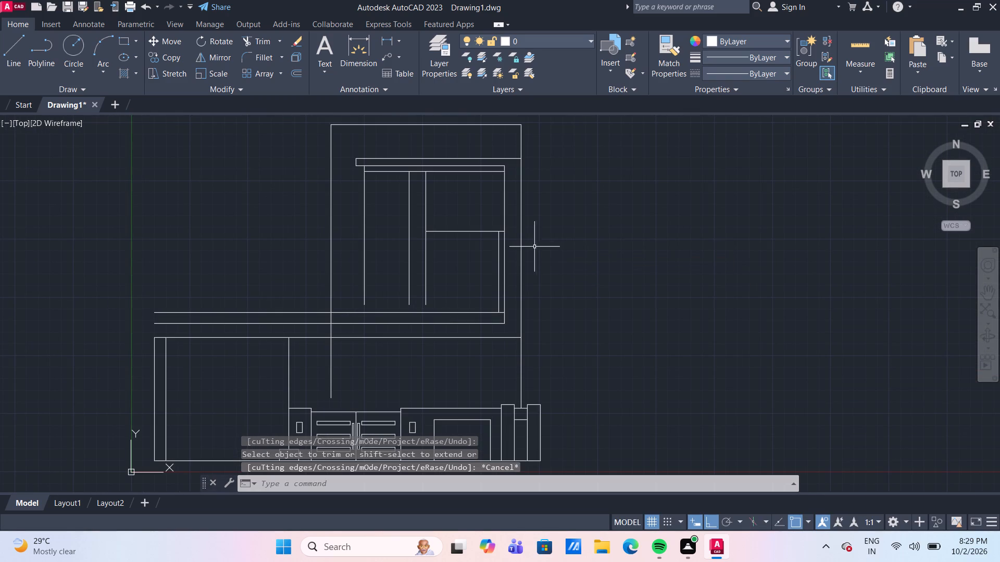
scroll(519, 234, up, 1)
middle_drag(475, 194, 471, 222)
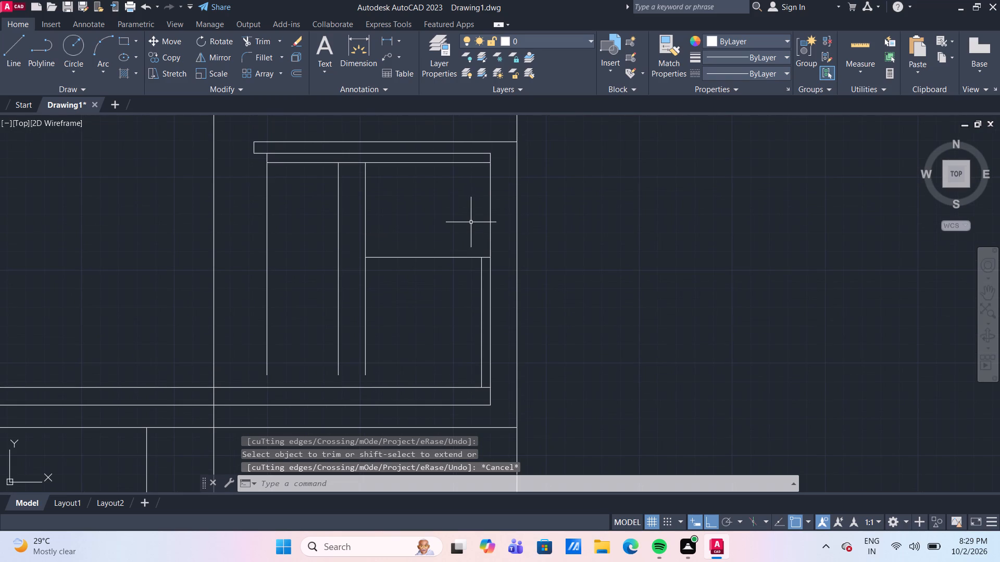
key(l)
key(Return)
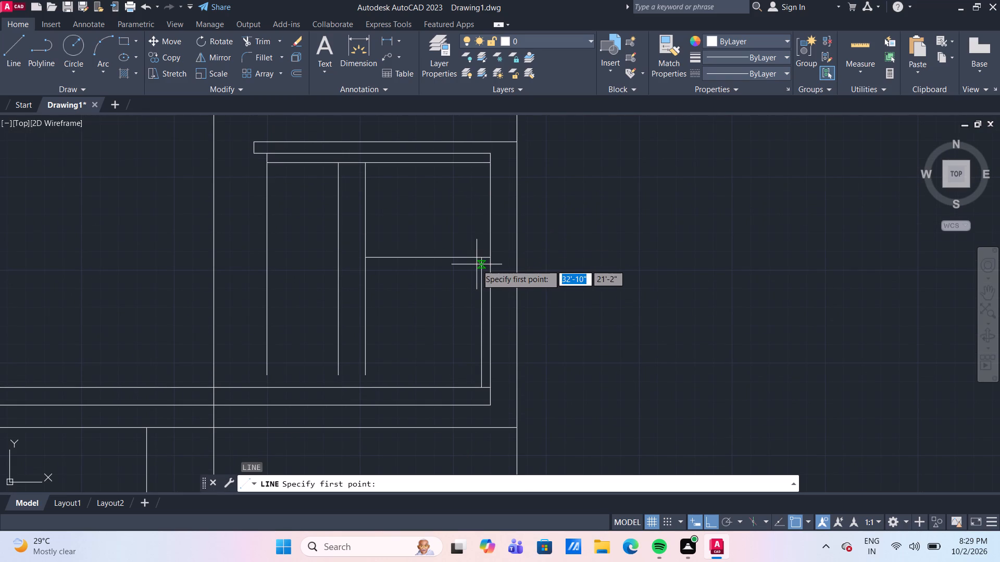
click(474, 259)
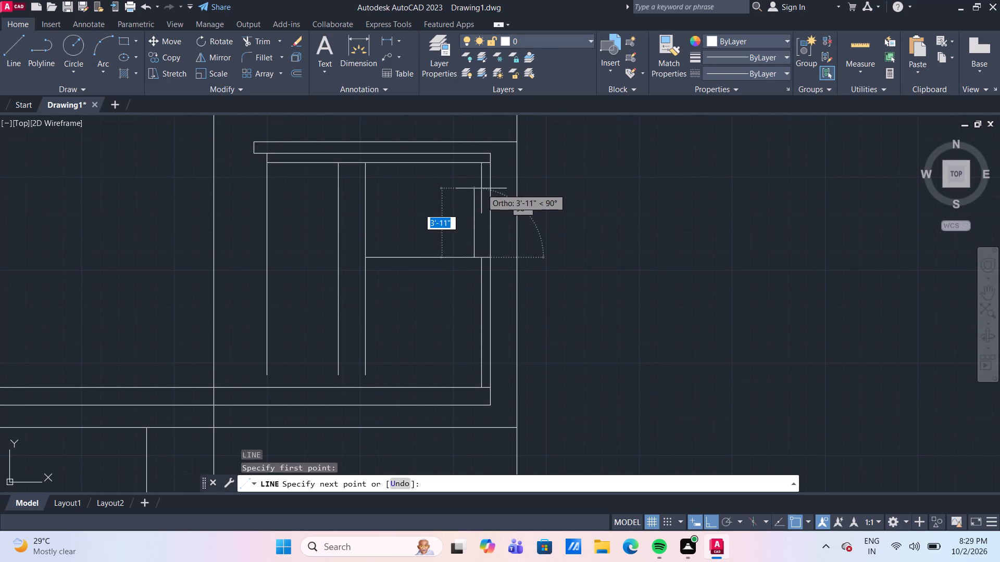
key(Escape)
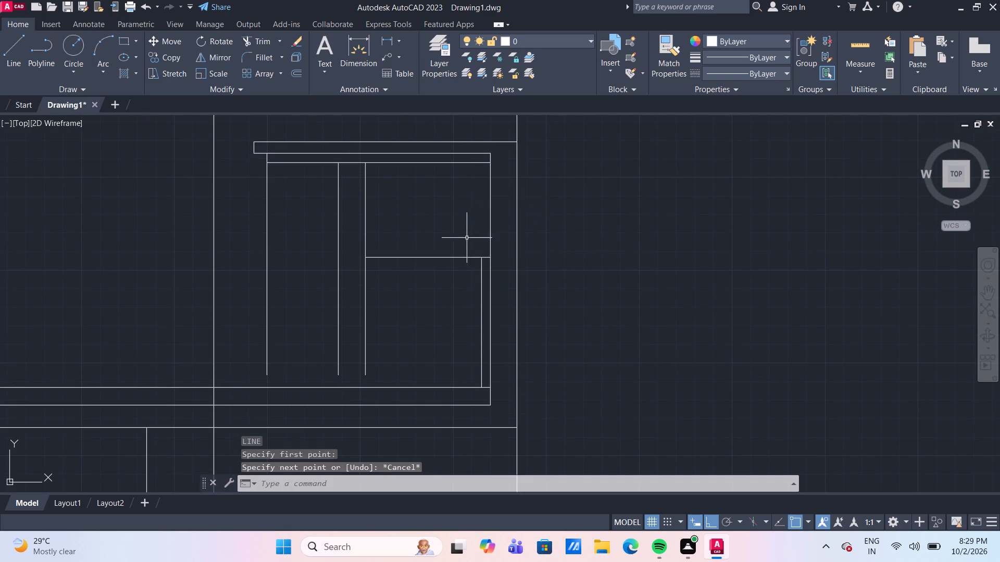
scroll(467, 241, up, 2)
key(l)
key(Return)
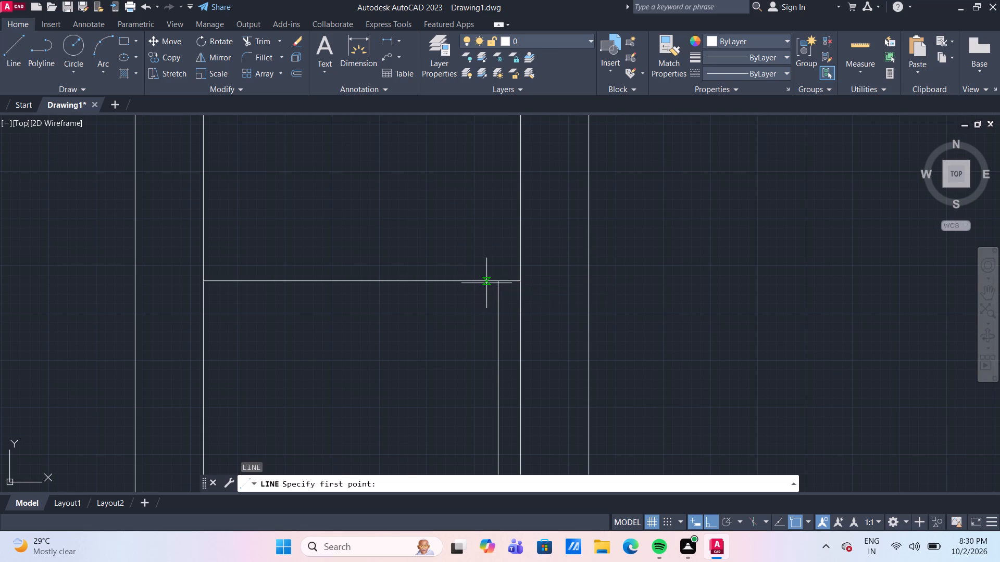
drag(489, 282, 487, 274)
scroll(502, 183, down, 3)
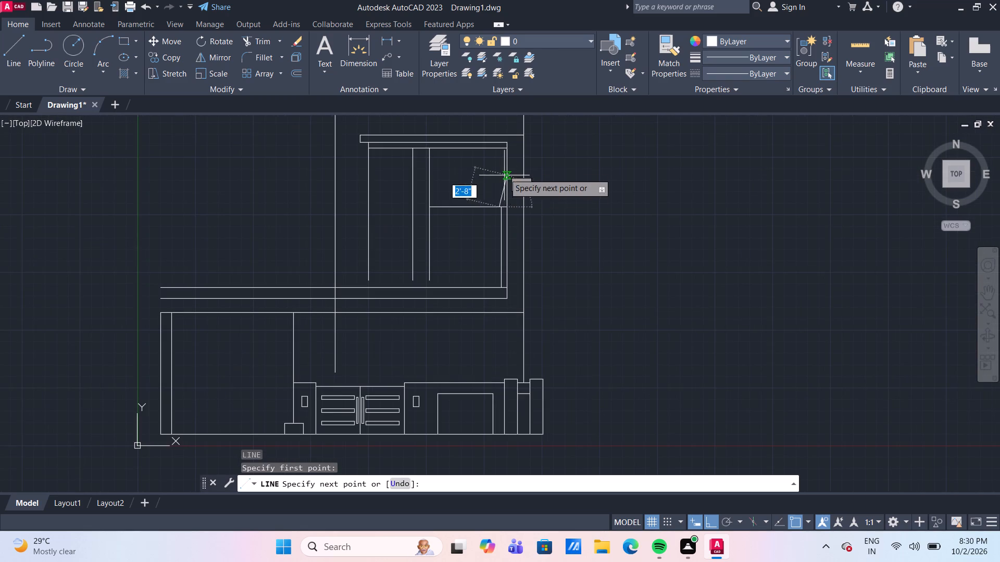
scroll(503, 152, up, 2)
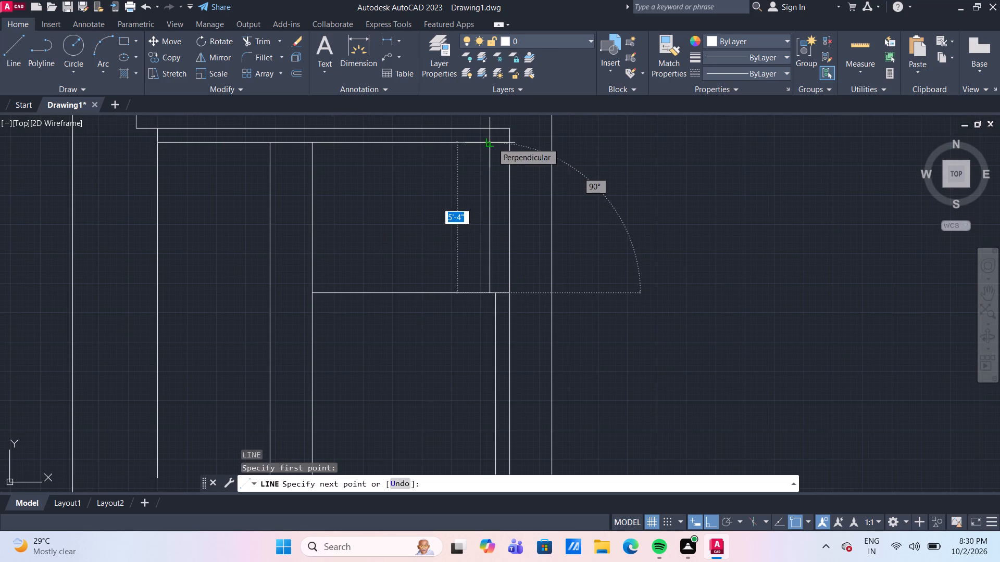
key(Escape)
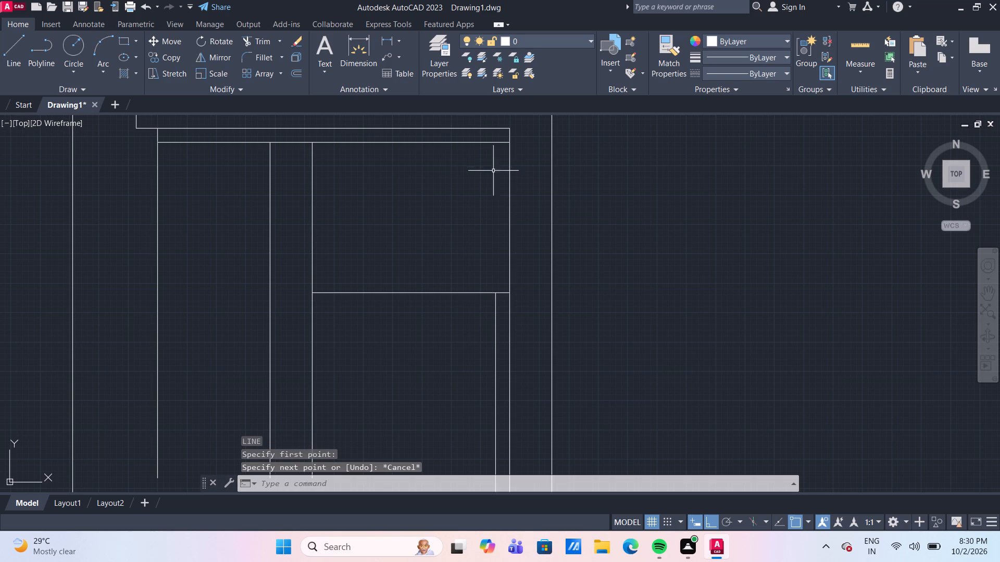
Draw a vertical line 7" in from the upper-storey opening's right edge, from its top line down to the mid-height horizontal line.
middle_drag(499, 198, 485, 227)
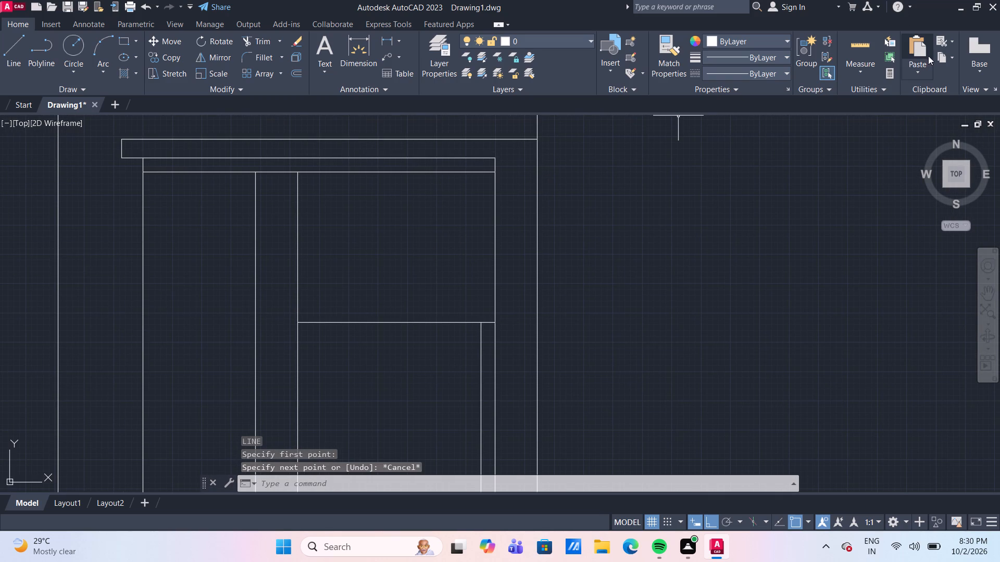
click(851, 42)
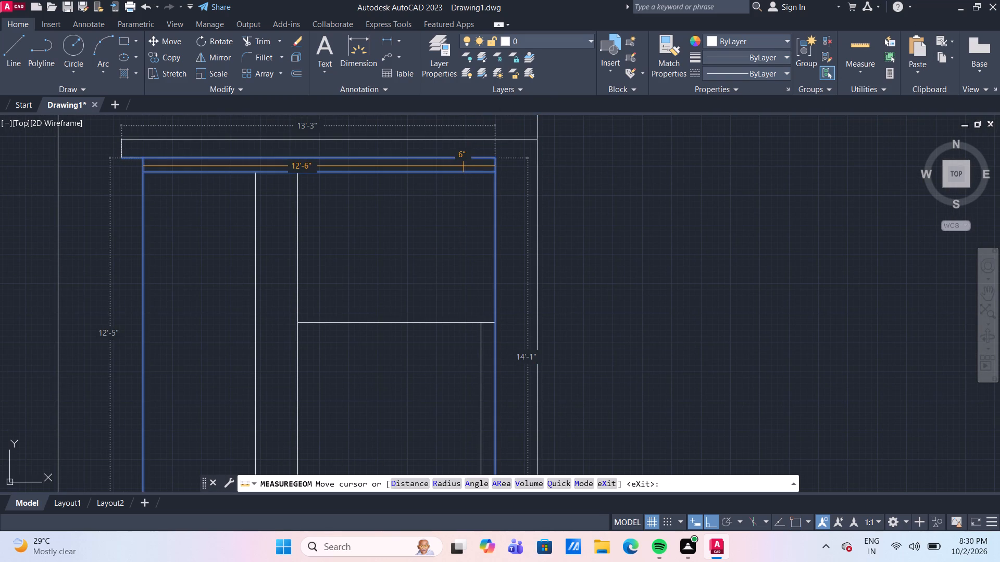
key(Escape)
key(l)
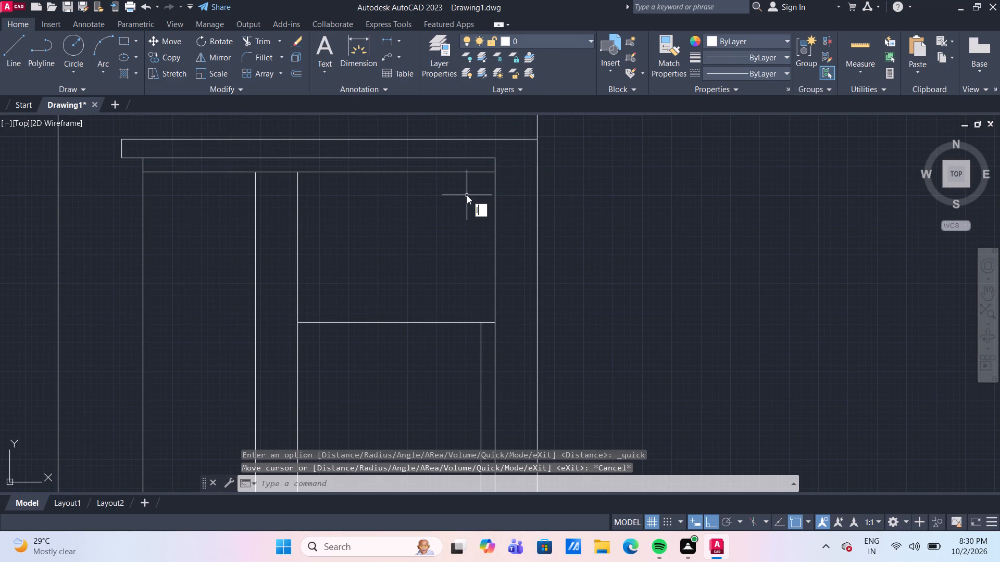
key(Return)
drag(498, 176, 492, 176)
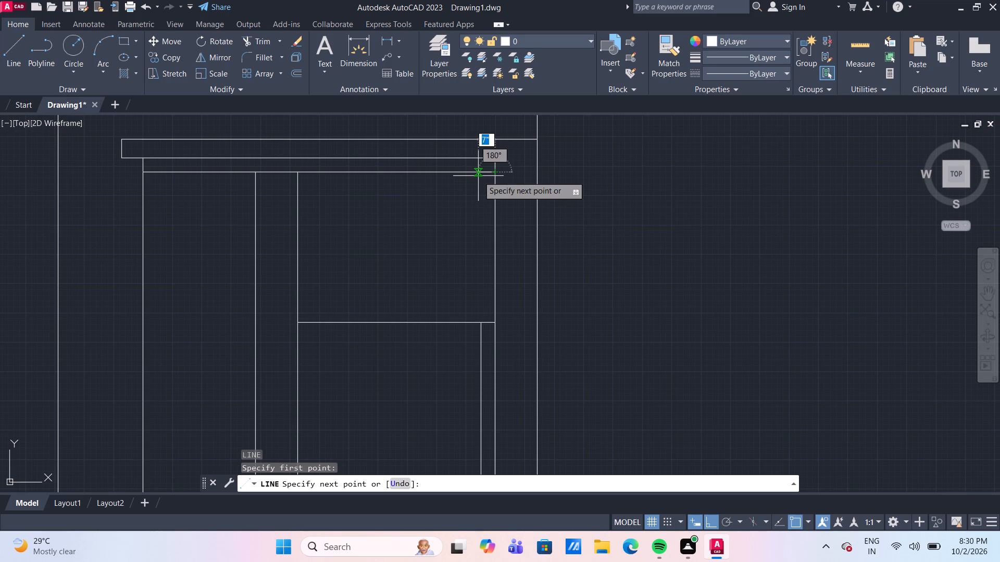
text(6")
key(Return)
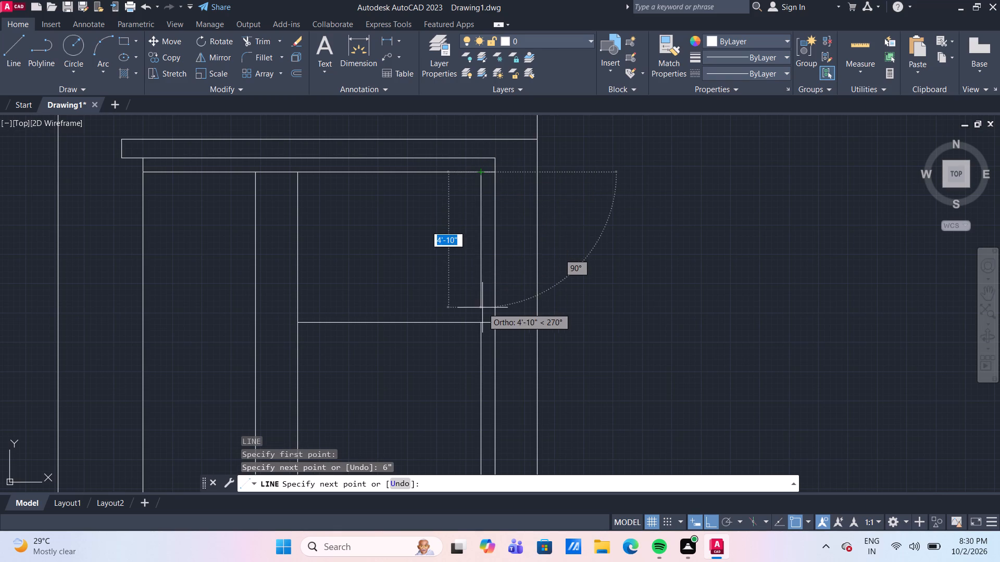
scroll(482, 317, up, 2)
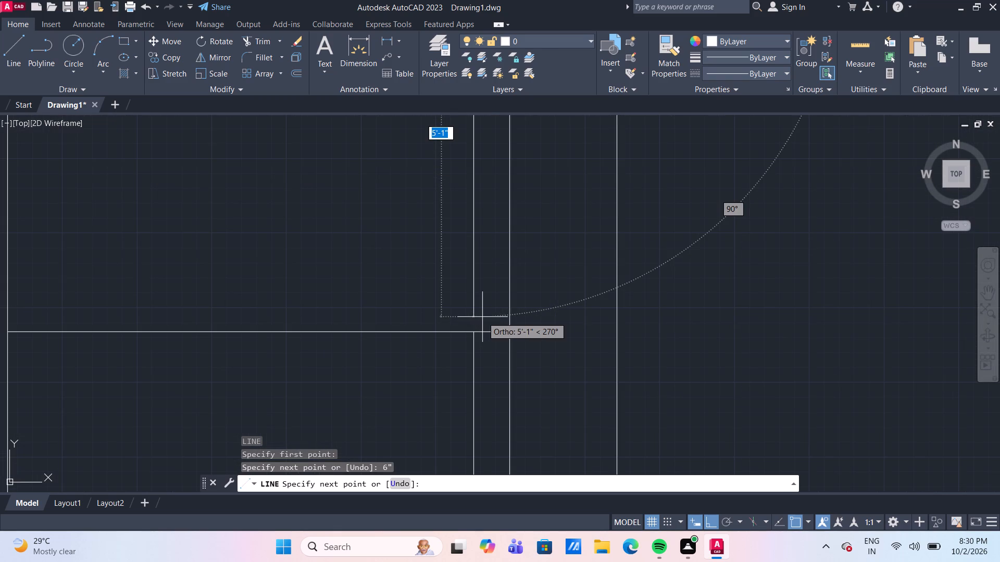
scroll(482, 317, down, 3)
key(ctrl+z)
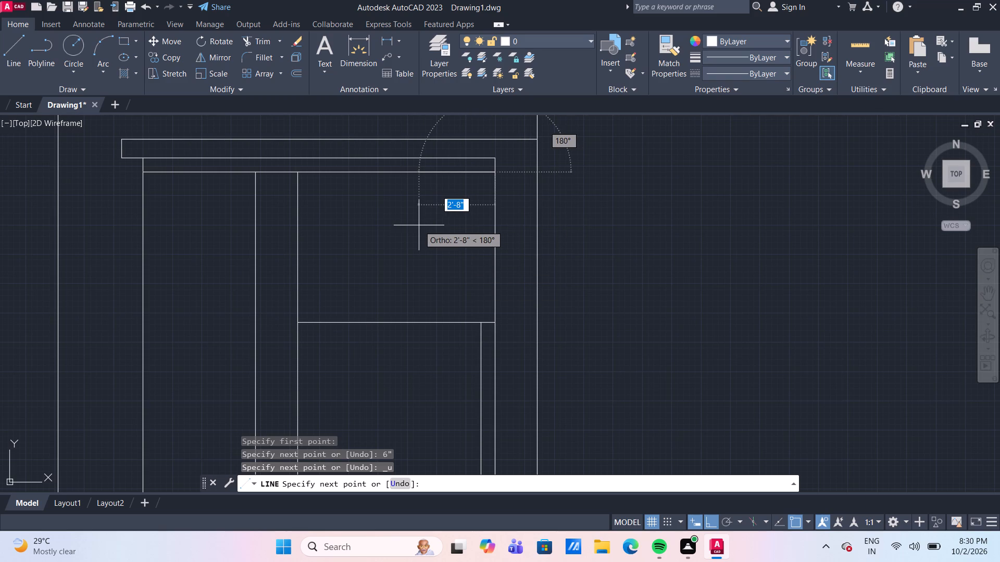
text(7")
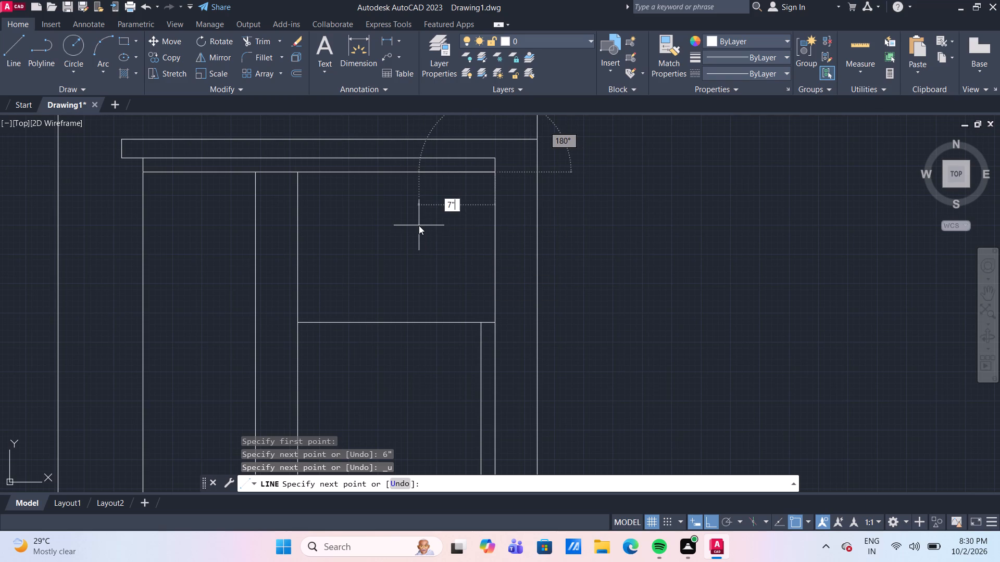
key(Return)
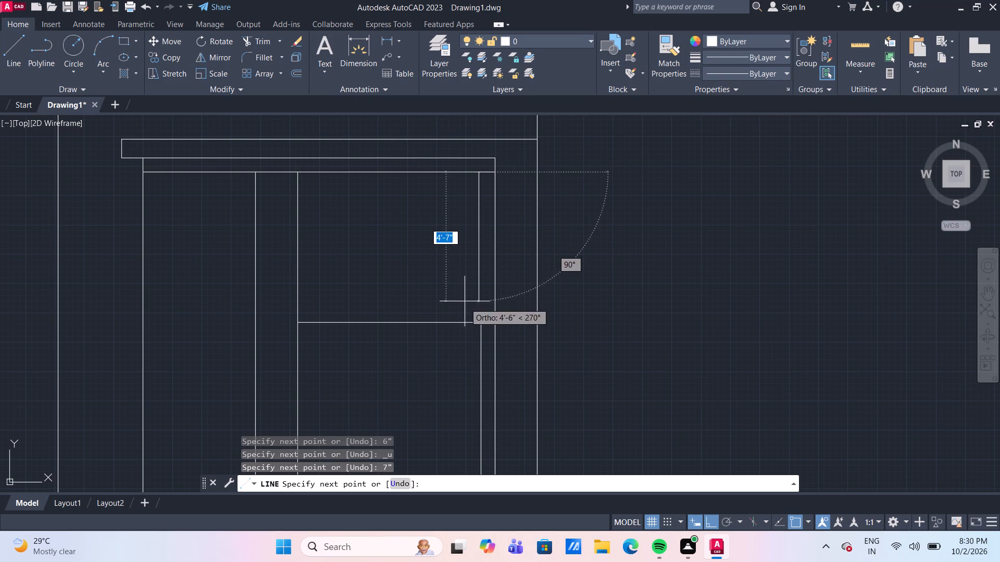
scroll(474, 319, up, 3)
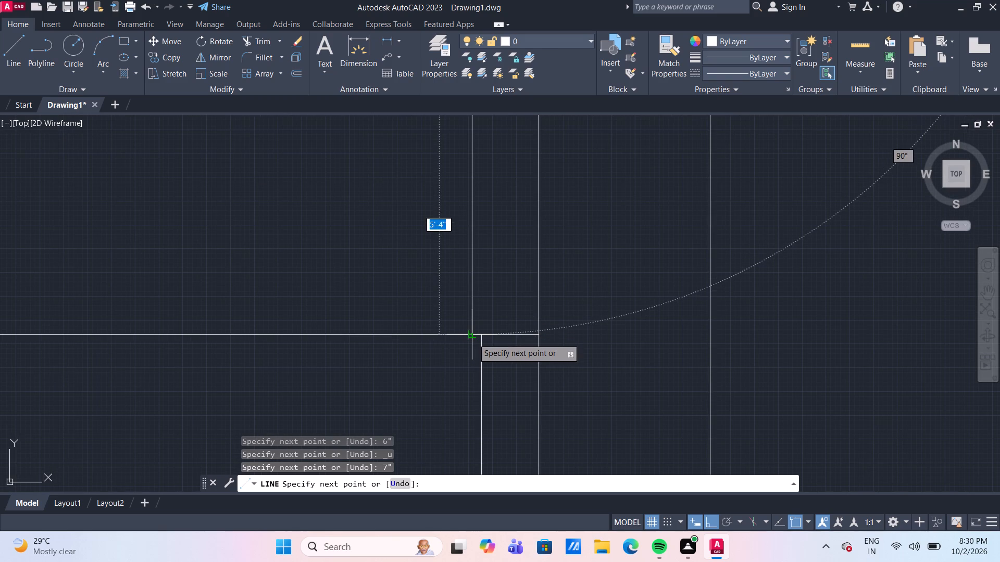
click(473, 338)
key(Escape)
scroll(502, 292, down, 4)
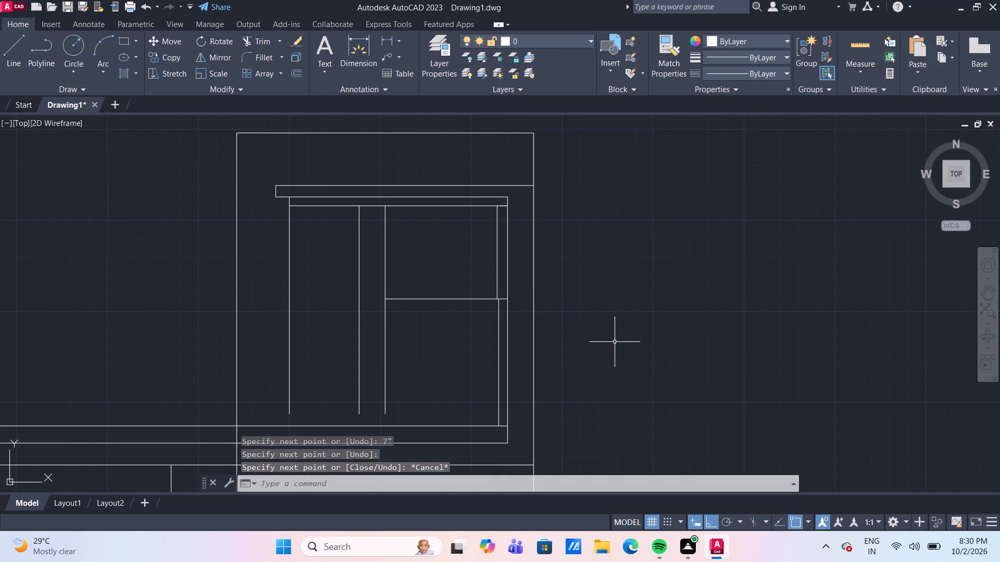
Erase the short 7" helper segment lying over the opening's top line at its right corner.
middle_drag(614, 340, 616, 328)
scroll(512, 170, up, 2)
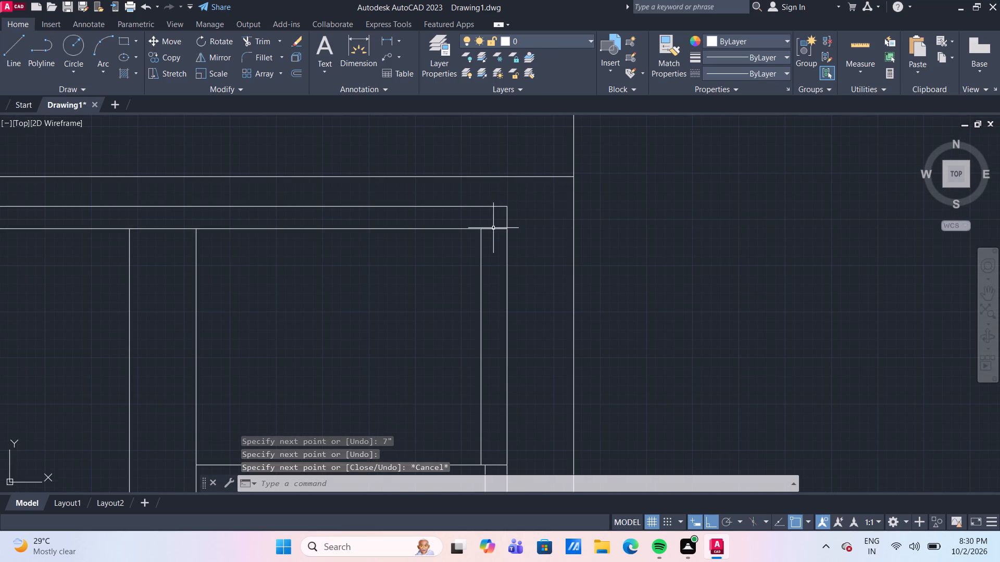
click(493, 228)
key(Delete)
scroll(581, 265, down, 4)
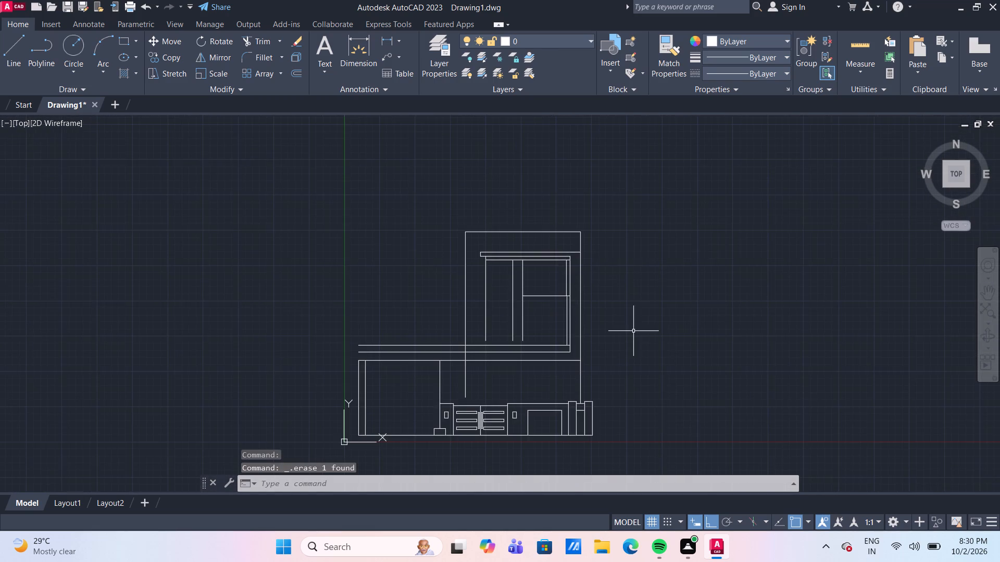
Extend the opening's two inner vertical lines down to the upper line of the band below.
middle_drag(635, 335, 648, 293)
scroll(555, 254, up, 3)
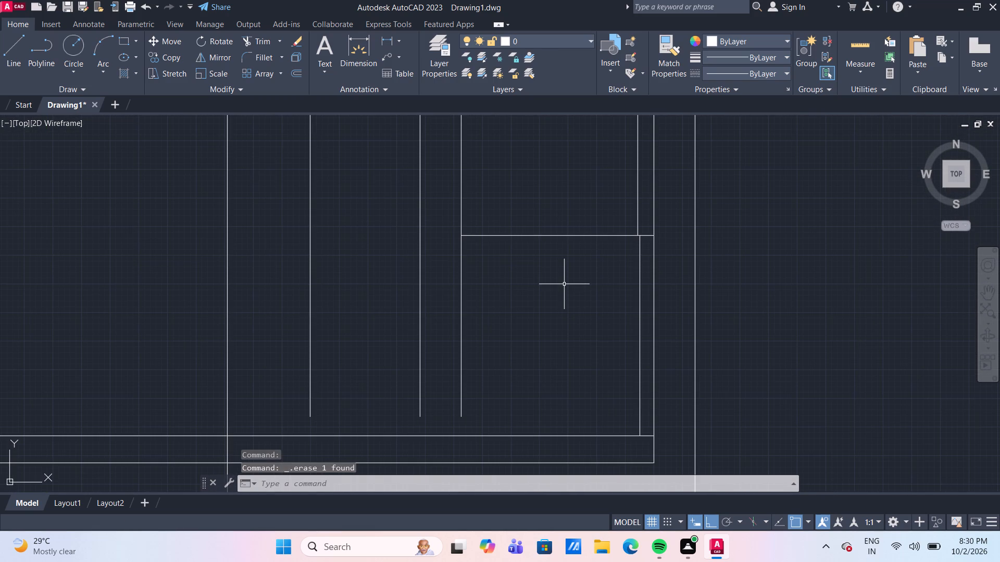
middle_drag(564, 284, 525, 283)
scroll(532, 283, up, 1)
middle_click(532, 283)
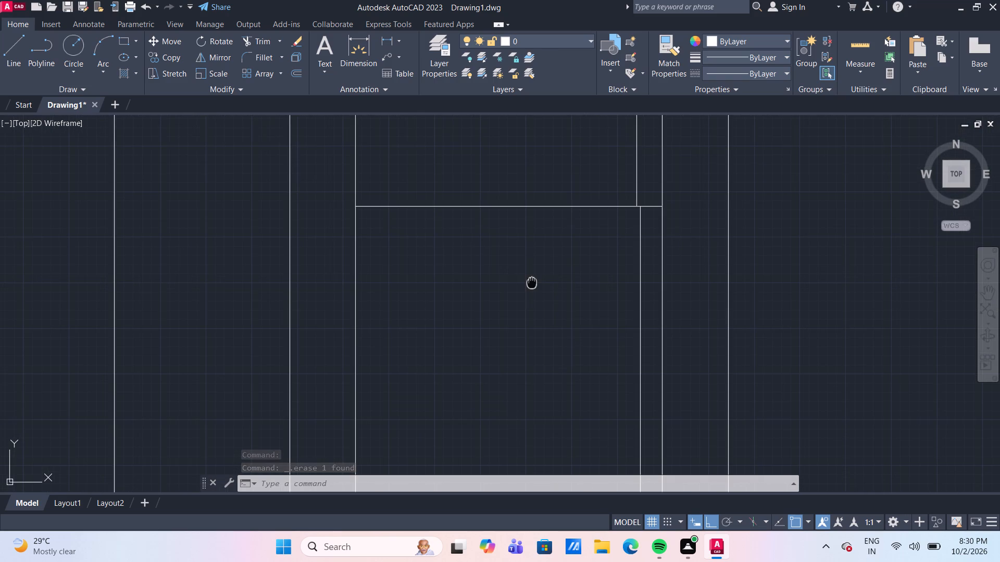
scroll(532, 283, down, 2)
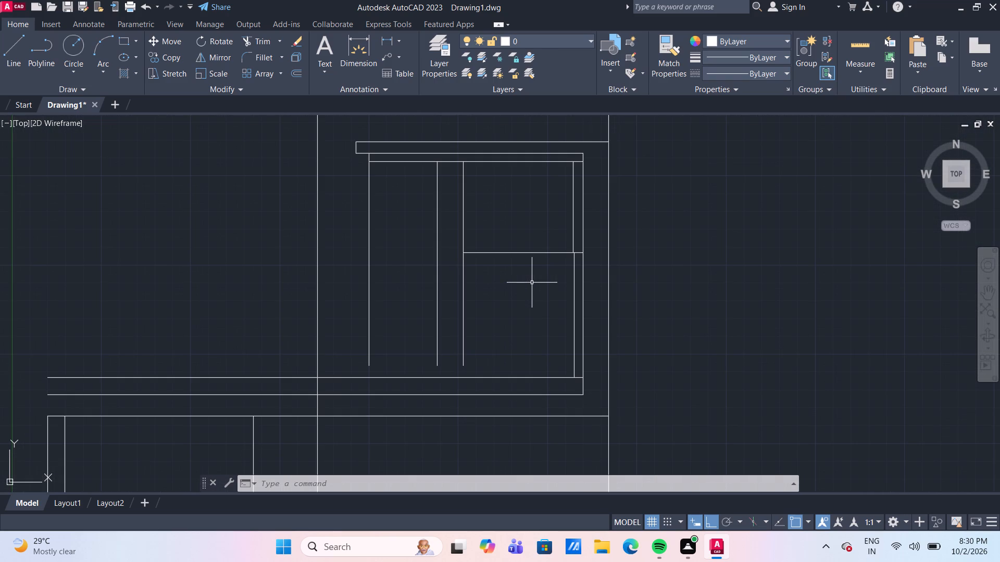
scroll(532, 283, down, 1)
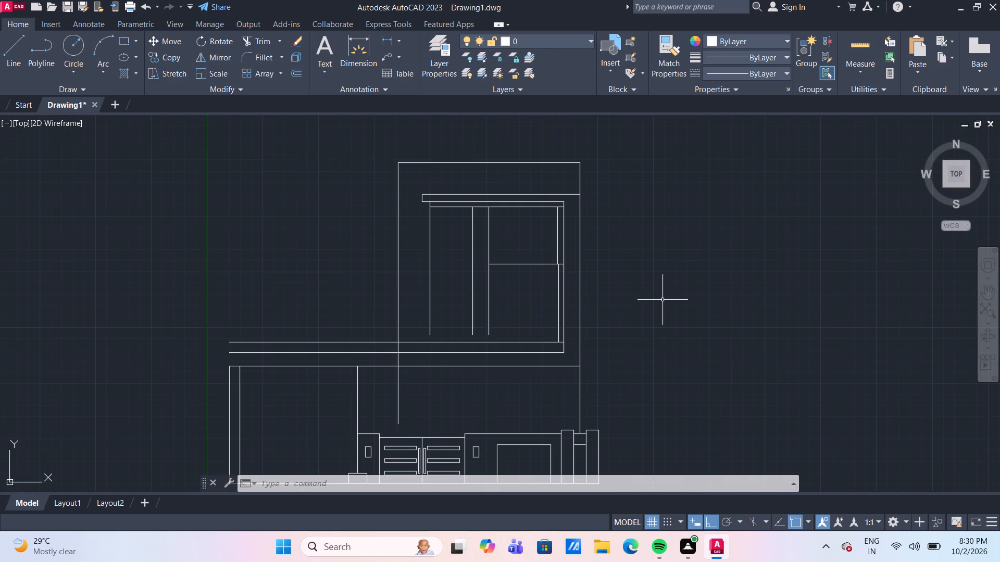
scroll(529, 334, up, 1)
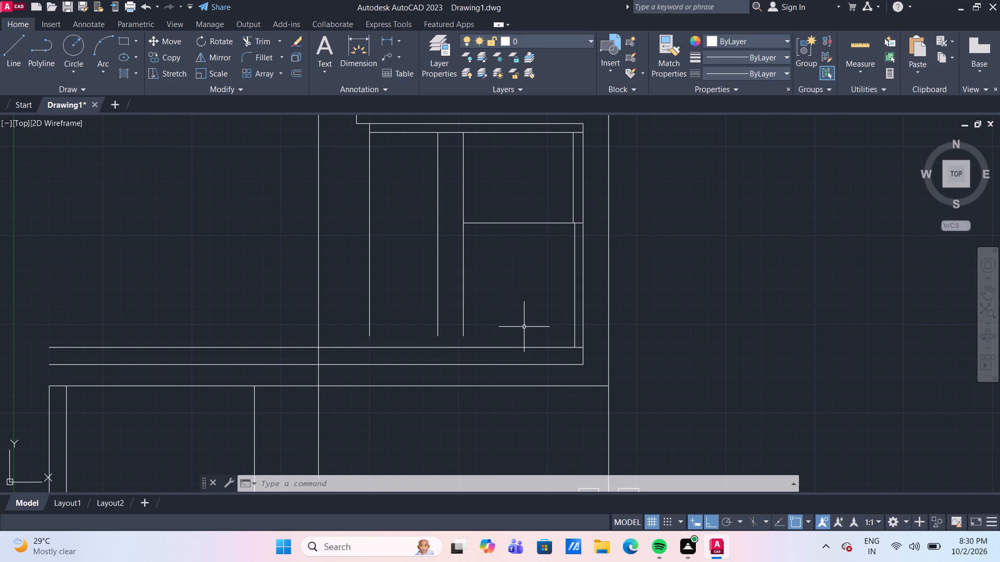
text(tr)
key(Return)
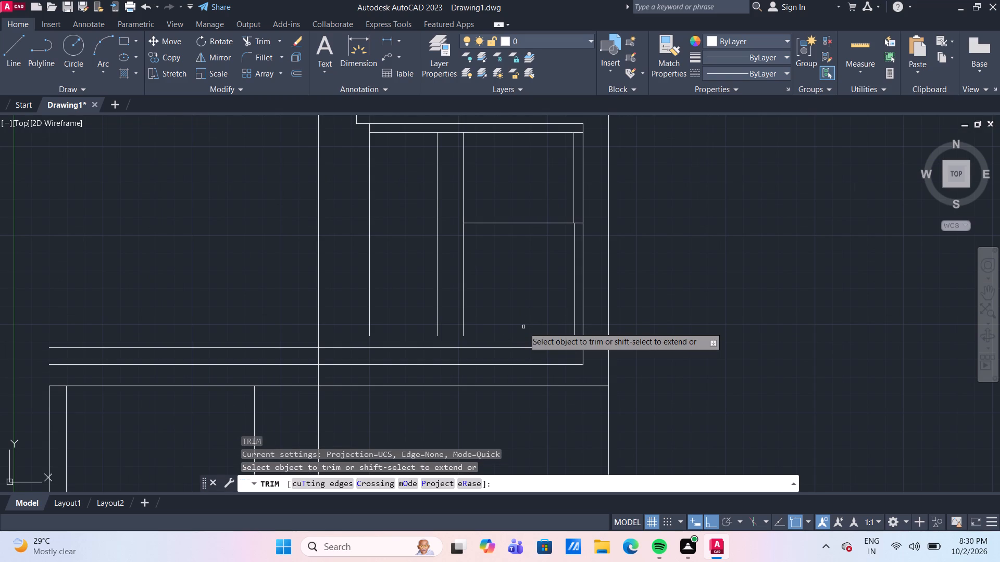
shift+click(523, 327)
shift+click(402, 285)
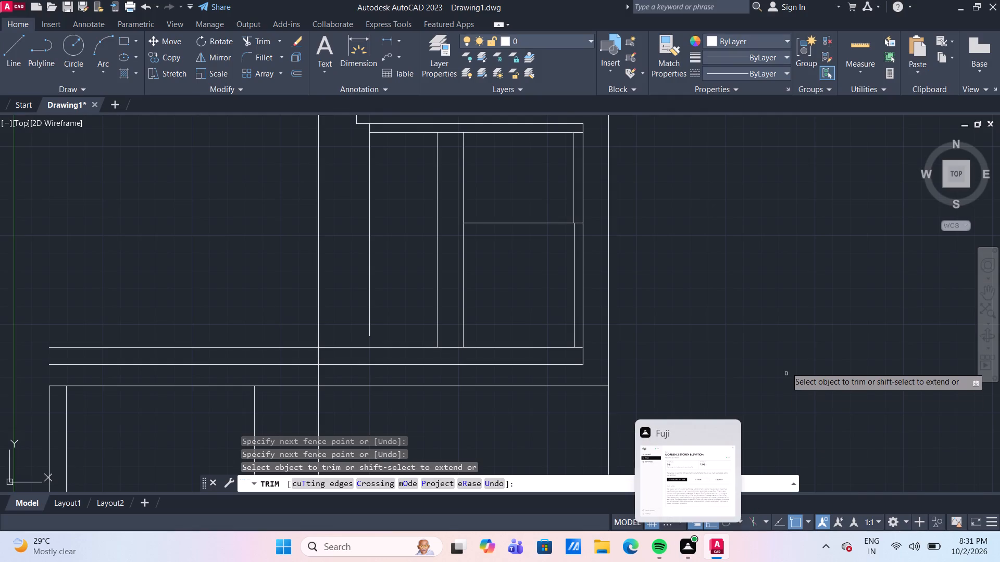
Trim both lines of the band beneath the opening where they run left beyond the tower's left vertical edge.
scroll(764, 357, down, 3)
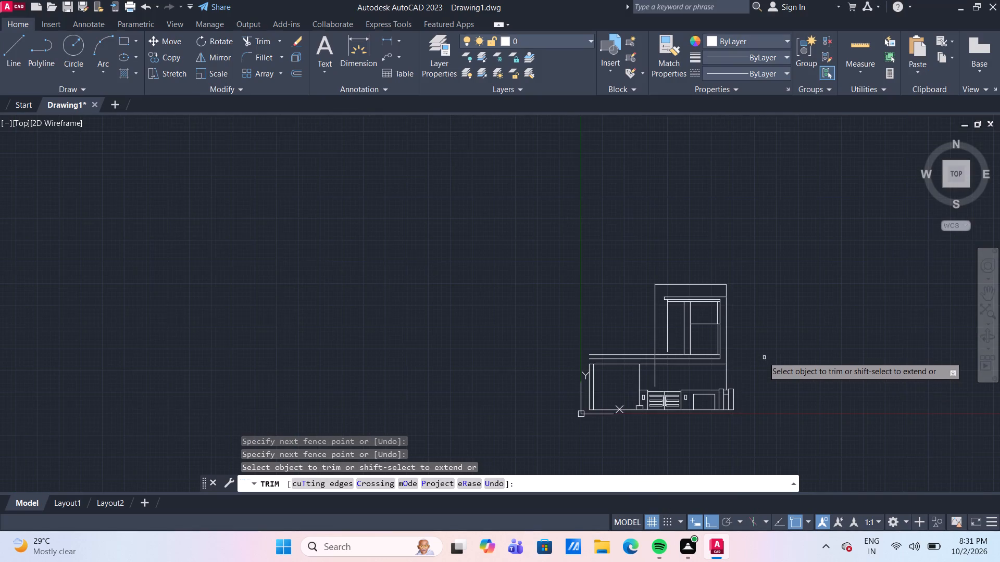
scroll(760, 353, up, 3)
middle_drag(760, 353, 742, 320)
scroll(742, 320, down, 2)
middle_drag(725, 343, 700, 285)
scroll(438, 307, up, 1)
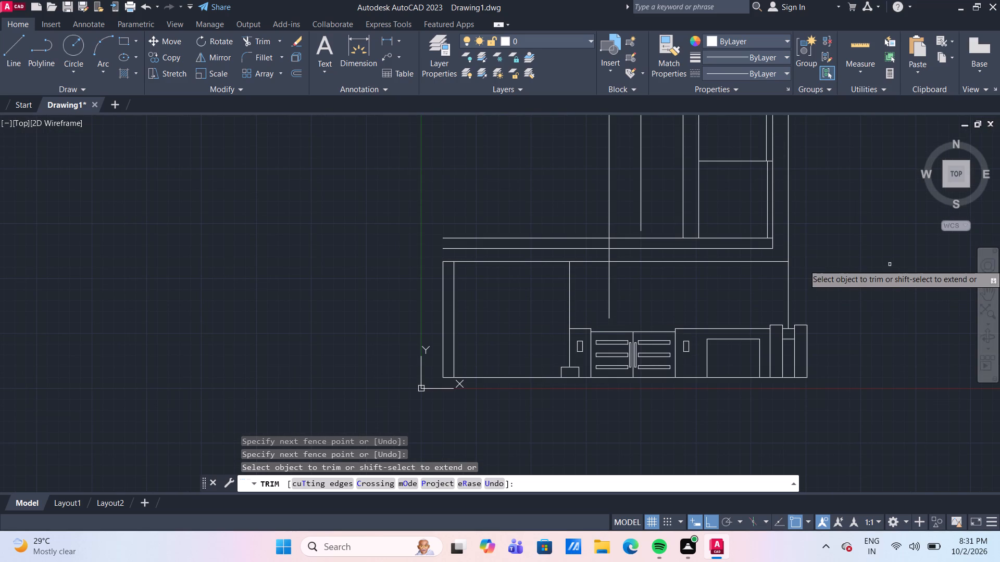
click(558, 247)
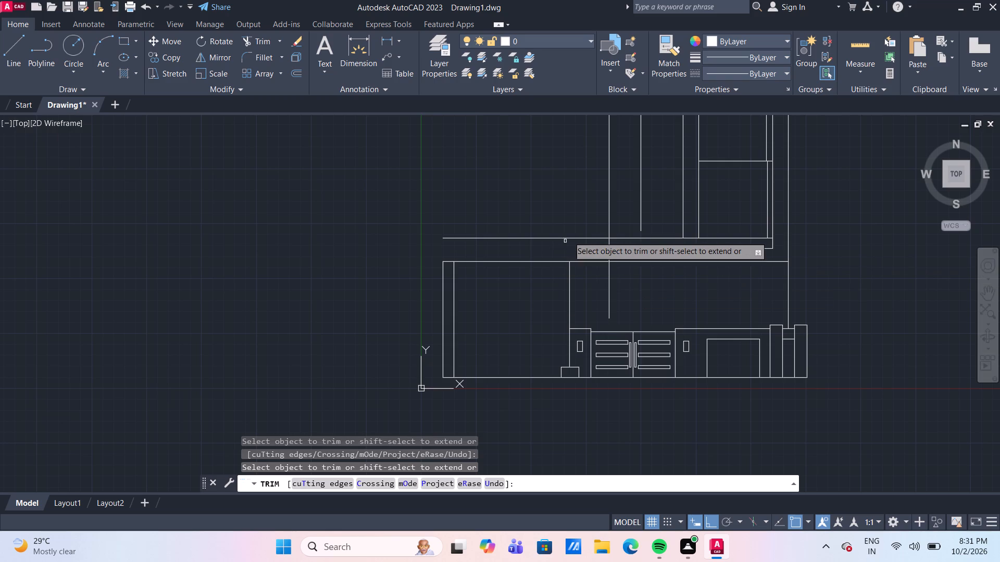
click(568, 238)
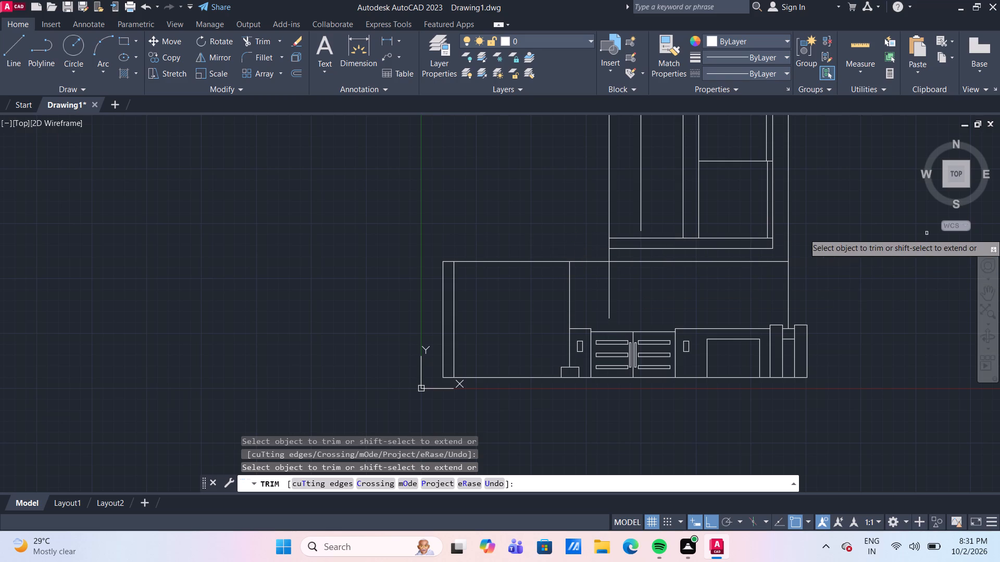
scroll(932, 250, down, 1)
middle_drag(932, 250, 642, 321)
scroll(628, 324, up, 1)
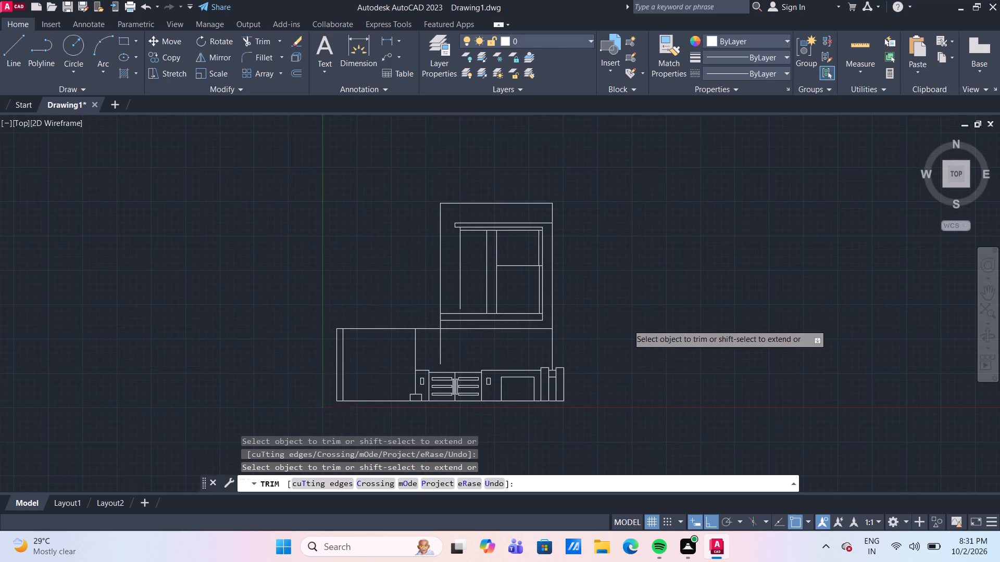
middle_drag(628, 325, 642, 312)
key(grave)
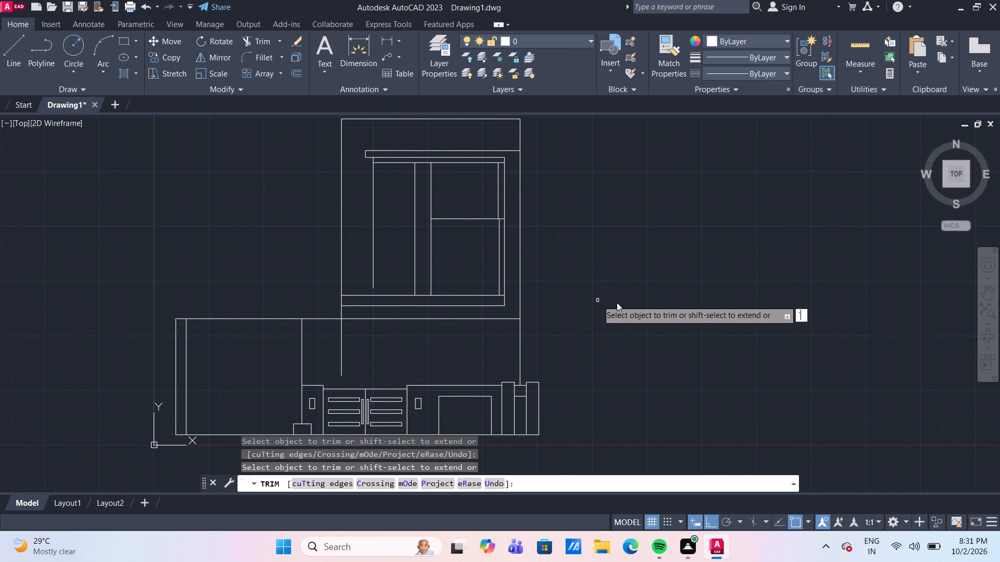
middle_drag(617, 302, 647, 291)
key(Escape)
Draw a 6'-6" line along the opening's base, from the innermost vertical to the vertical just inside the right edge.
middle_drag(630, 295, 661, 299)
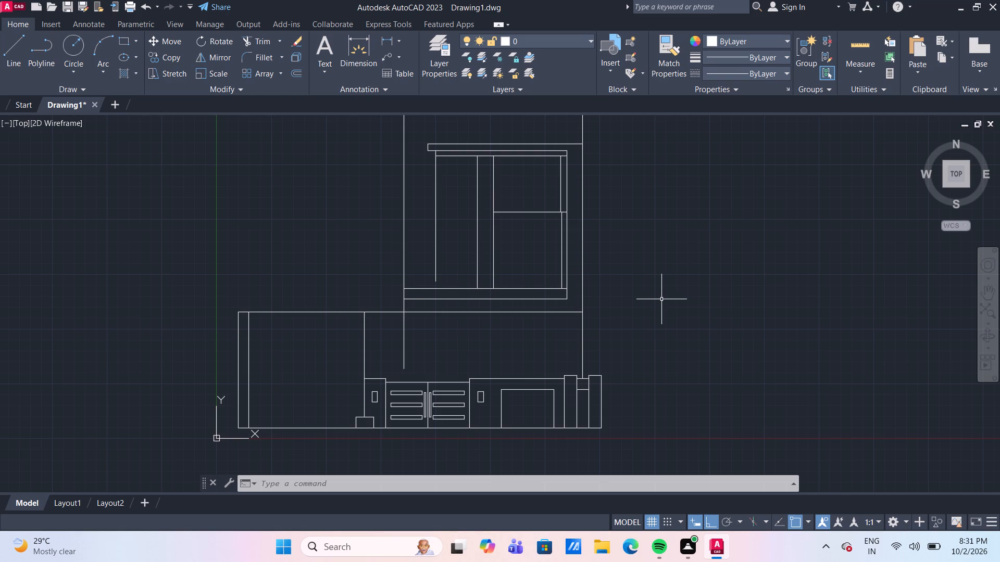
scroll(526, 296, up, 2)
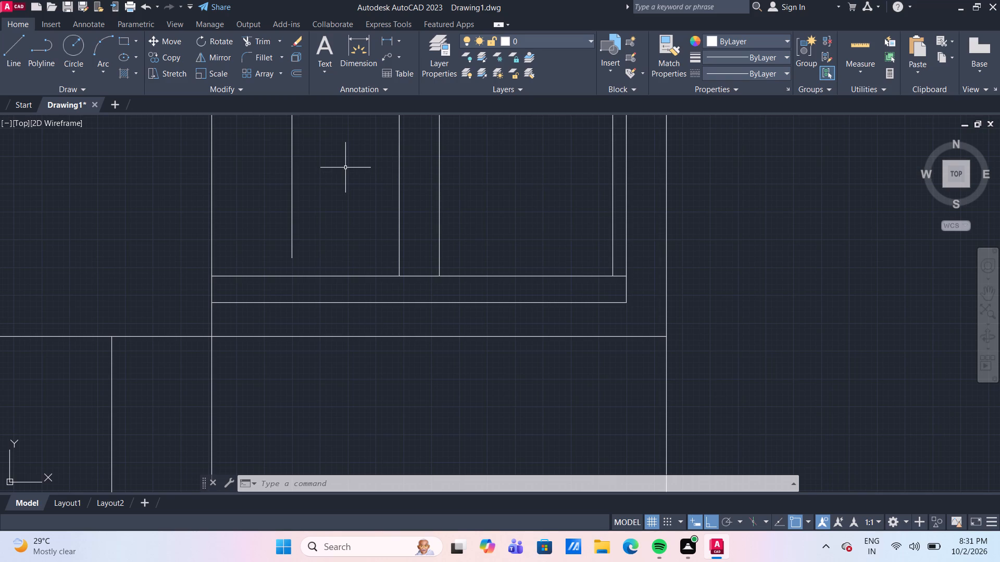
key(l)
key(Return)
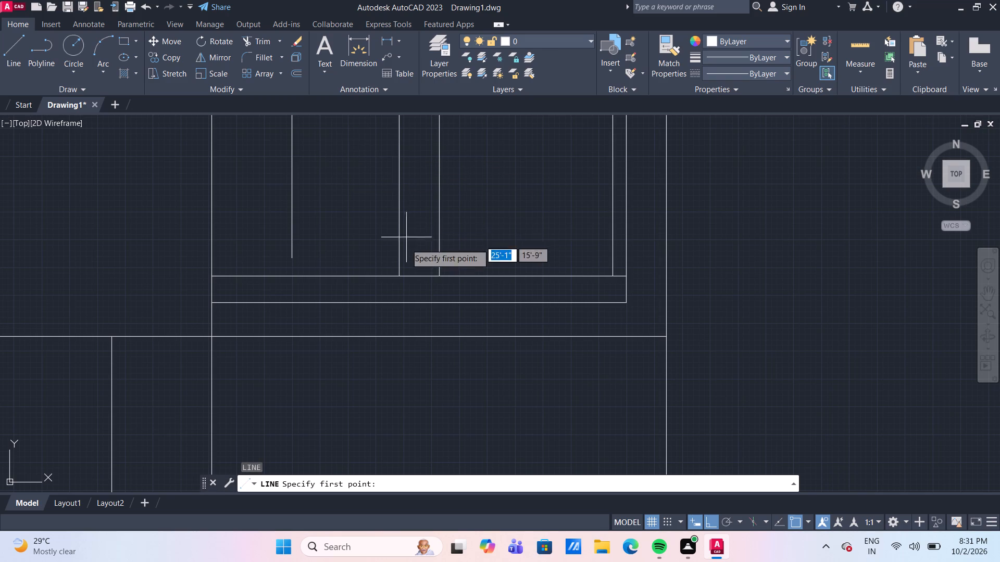
click(442, 277)
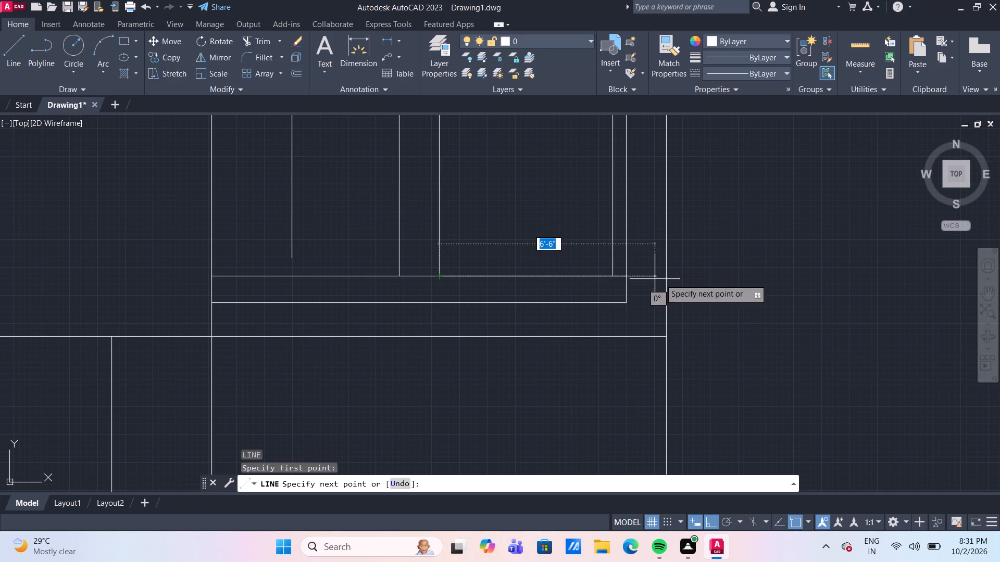
click(615, 274)
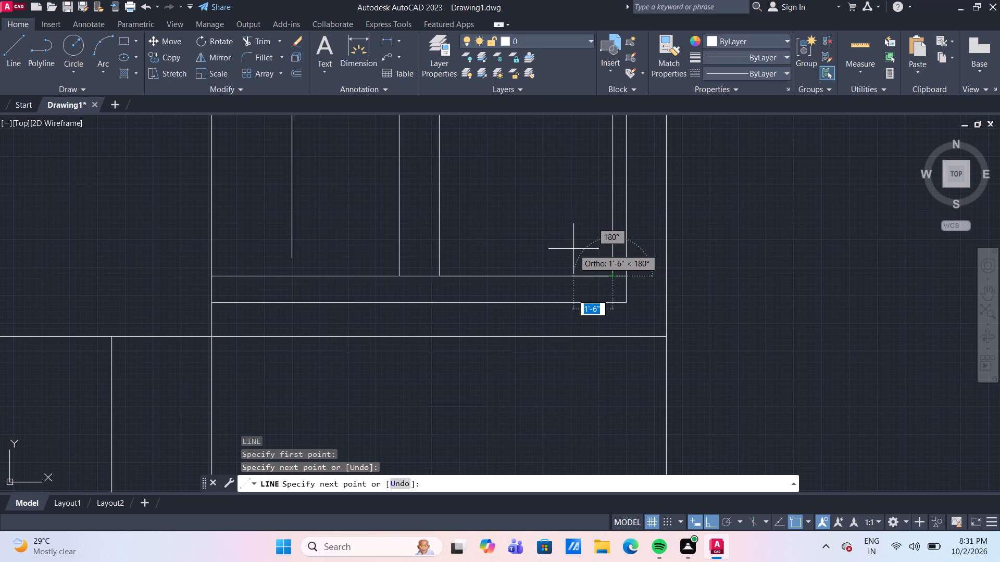
key(Return)
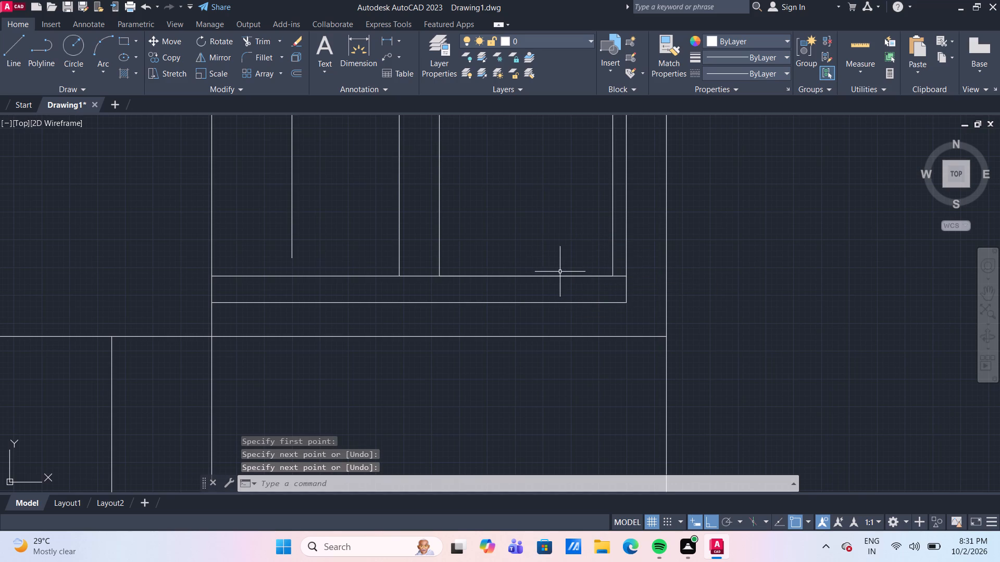
Move the 6'-6" line at the base of the opening's right bay straight up by 2'6".
click(561, 276)
key(m)
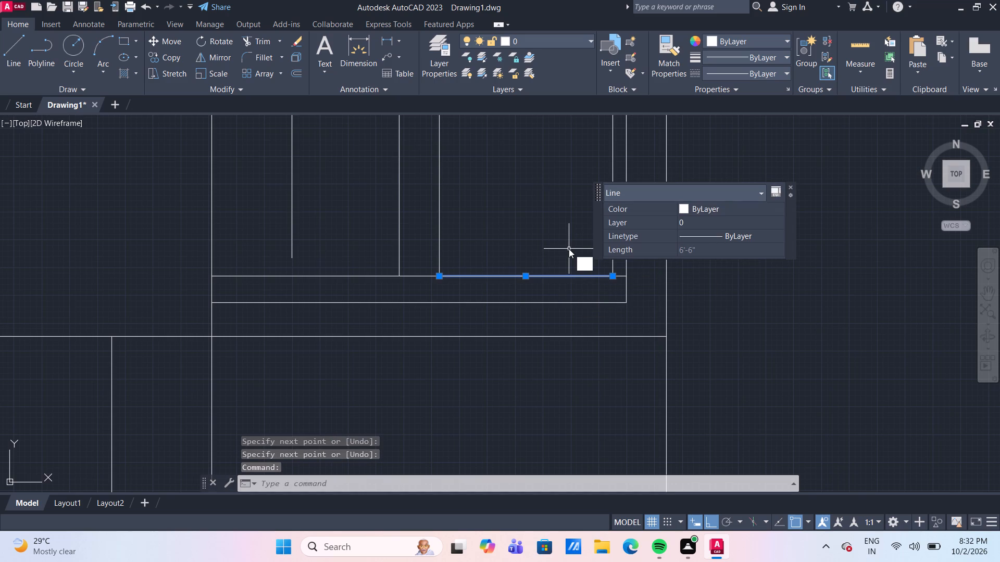
key(Return)
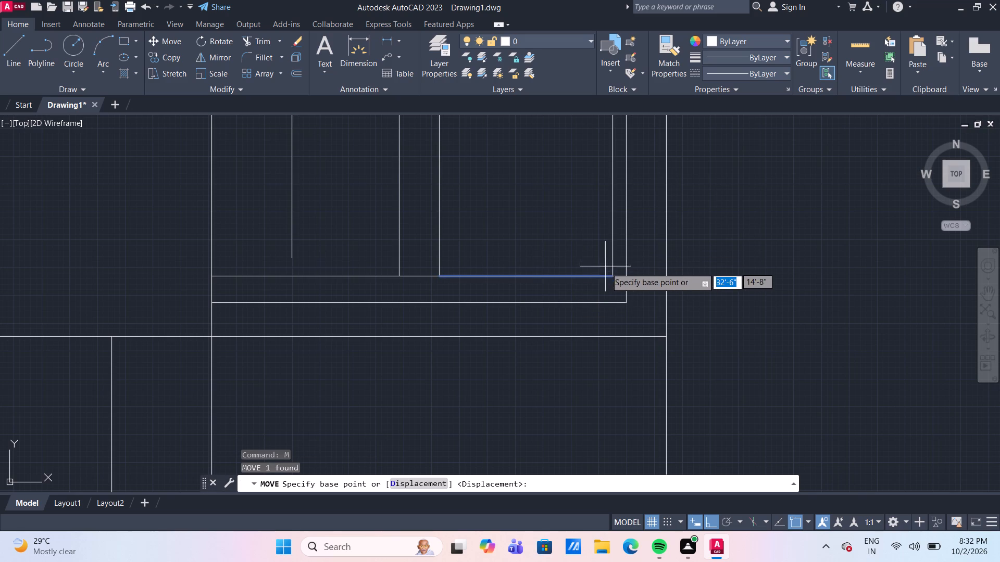
drag(610, 274, 611, 265)
scroll(601, 201, down, 3)
middle_drag(601, 201, 596, 225)
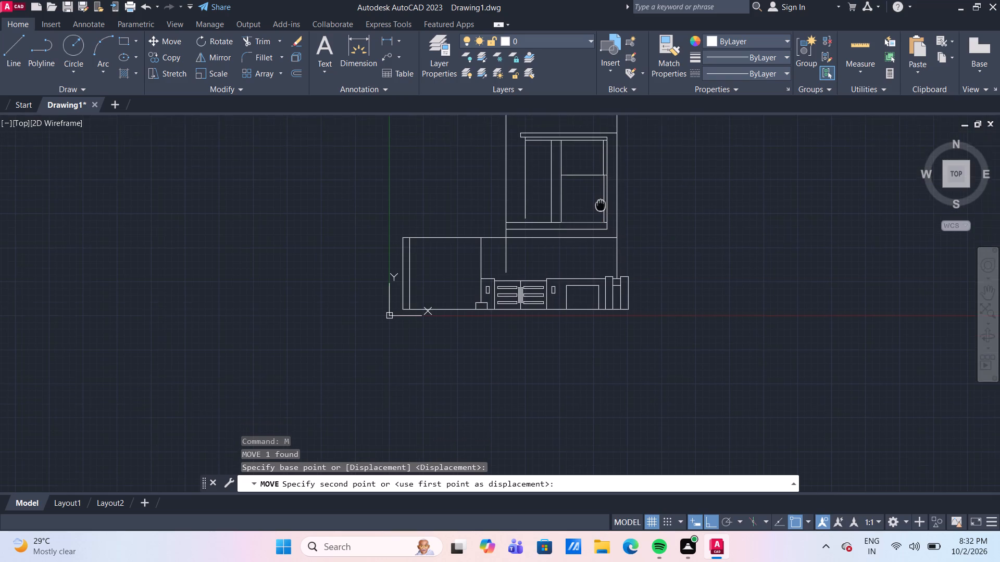
middle_drag(596, 225, 576, 270)
scroll(576, 263, up, 1)
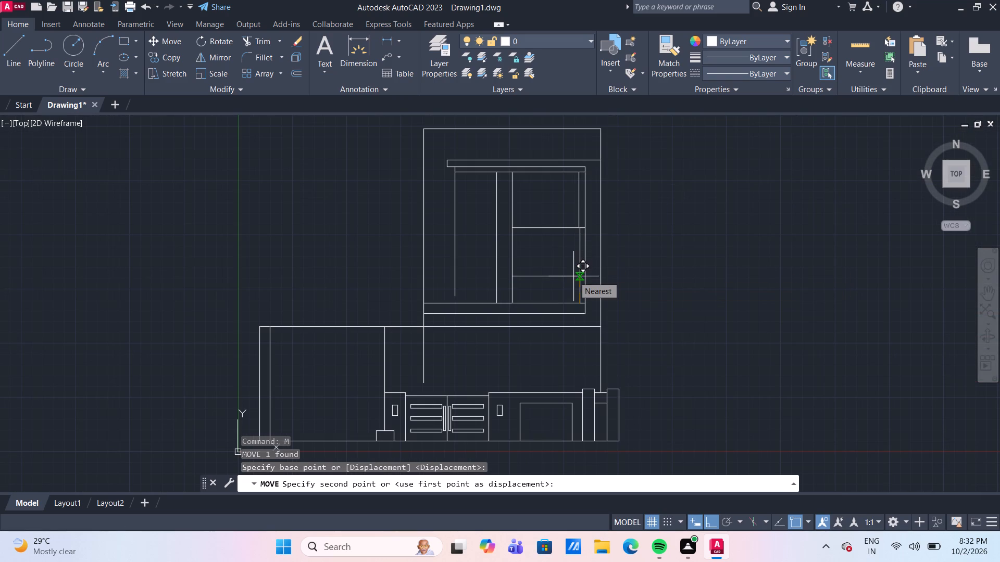
text(2'6")
key(Return)
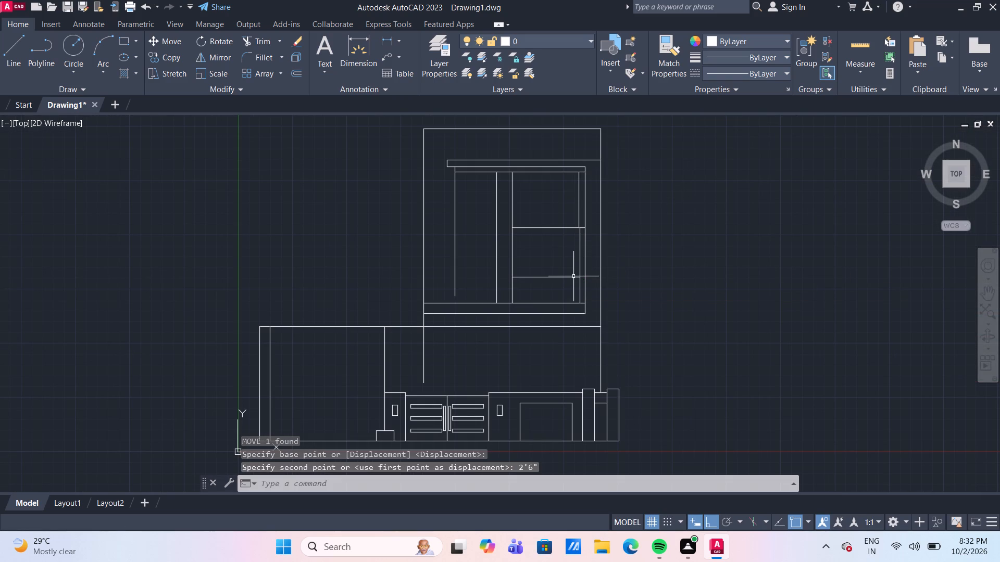
Measure the middle panel of the right bay, between its two horizontal lines.
scroll(581, 201, up, 2)
scroll(586, 283, up, 2)
scroll(585, 284, down, 2)
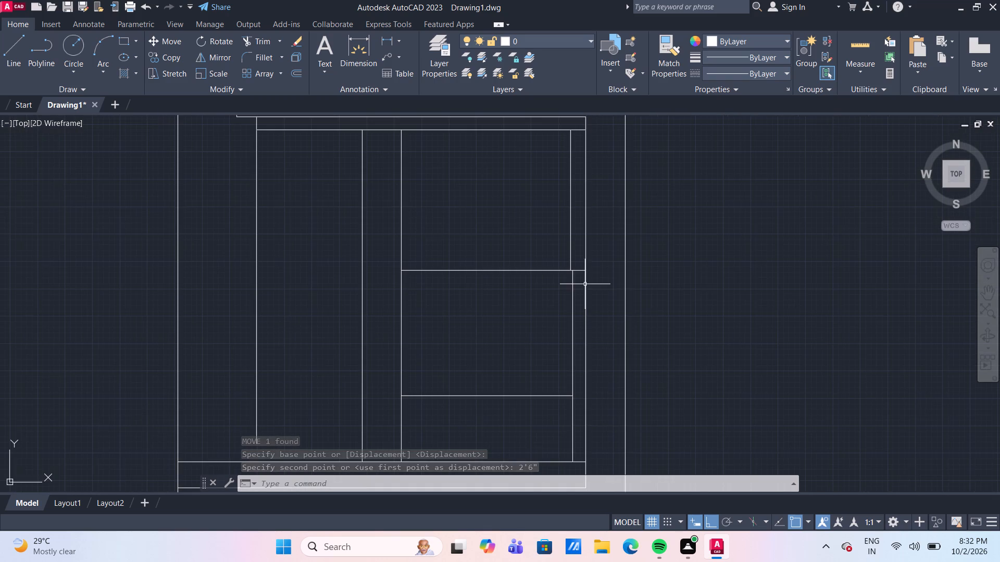
scroll(659, 299, down, 1)
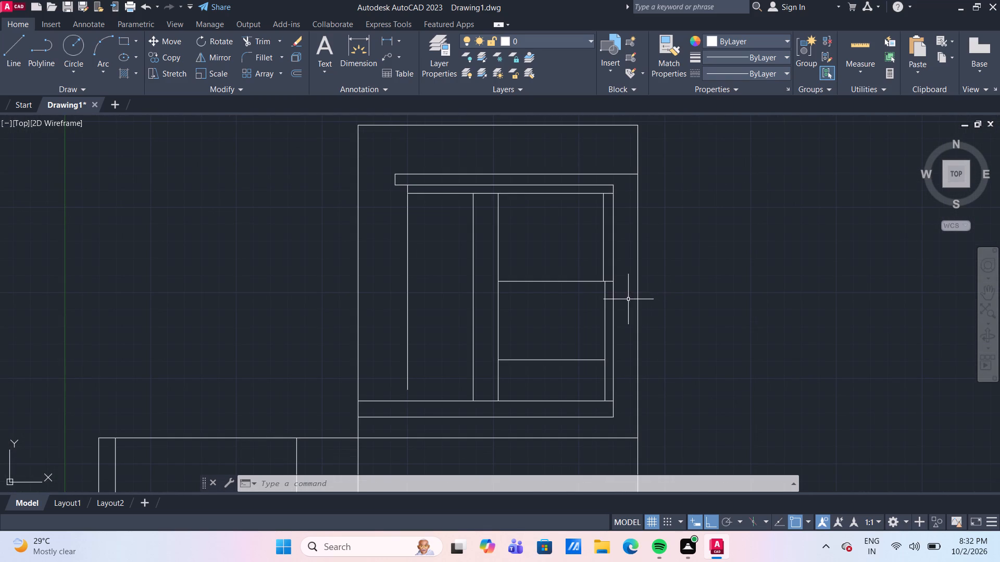
middle_drag(587, 315, 580, 275)
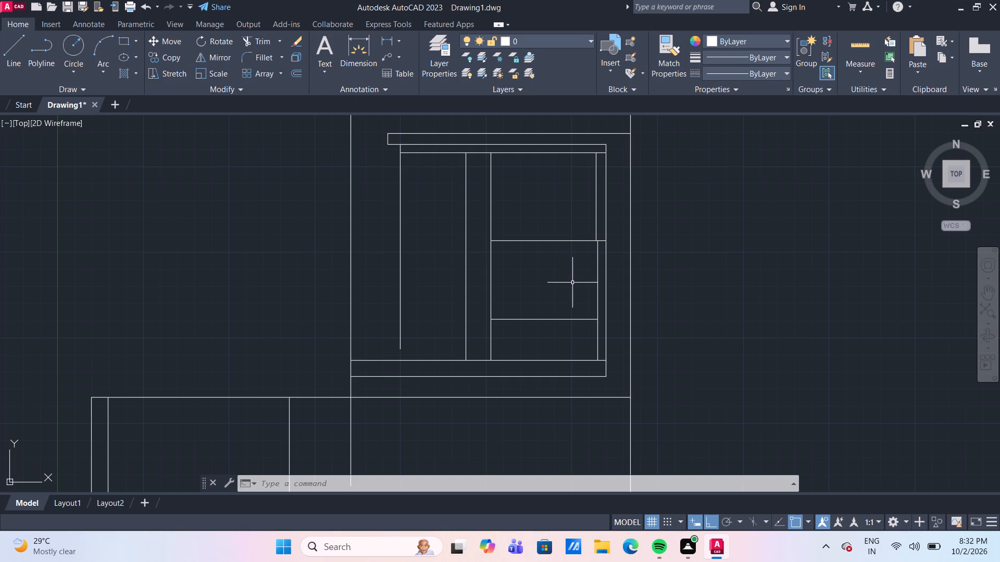
scroll(573, 259, up, 1)
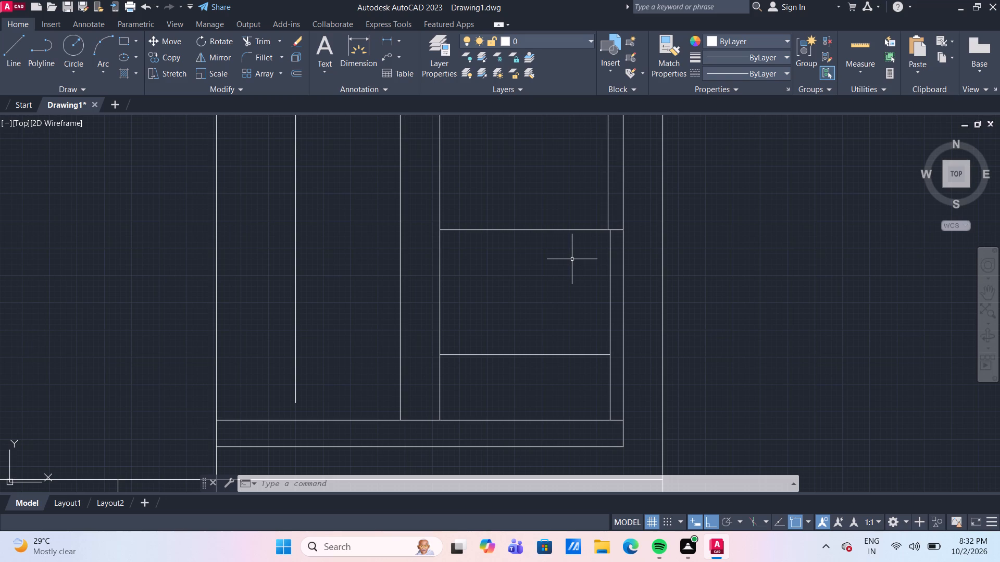
scroll(574, 262, down, 2)
scroll(574, 265, up, 2)
scroll(577, 260, down, 1)
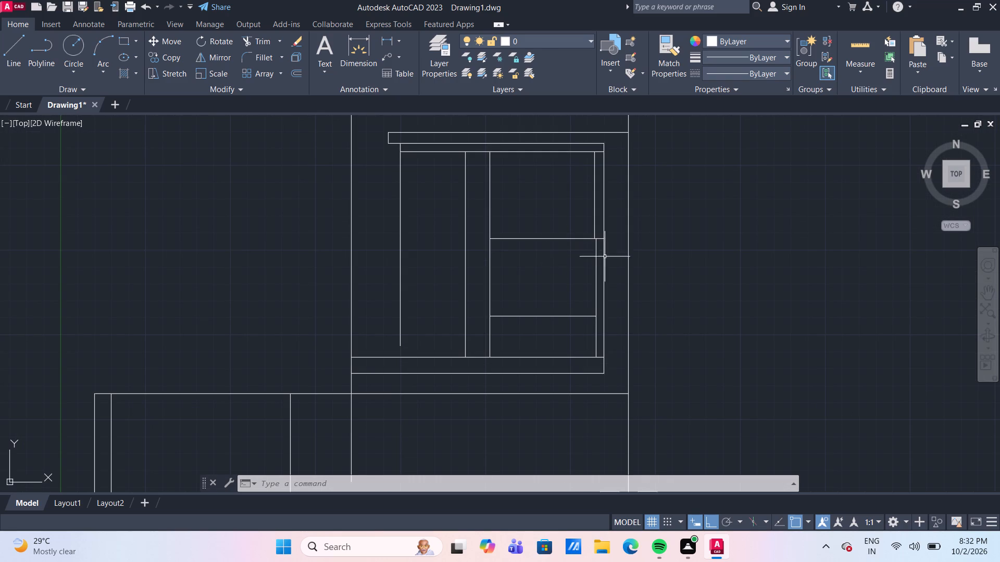
click(858, 46)
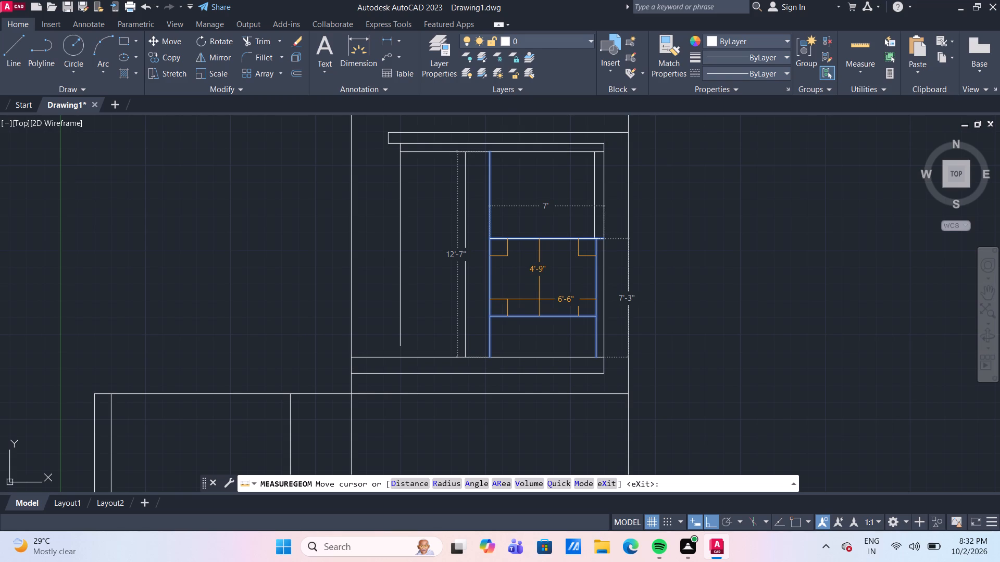
key(Escape)
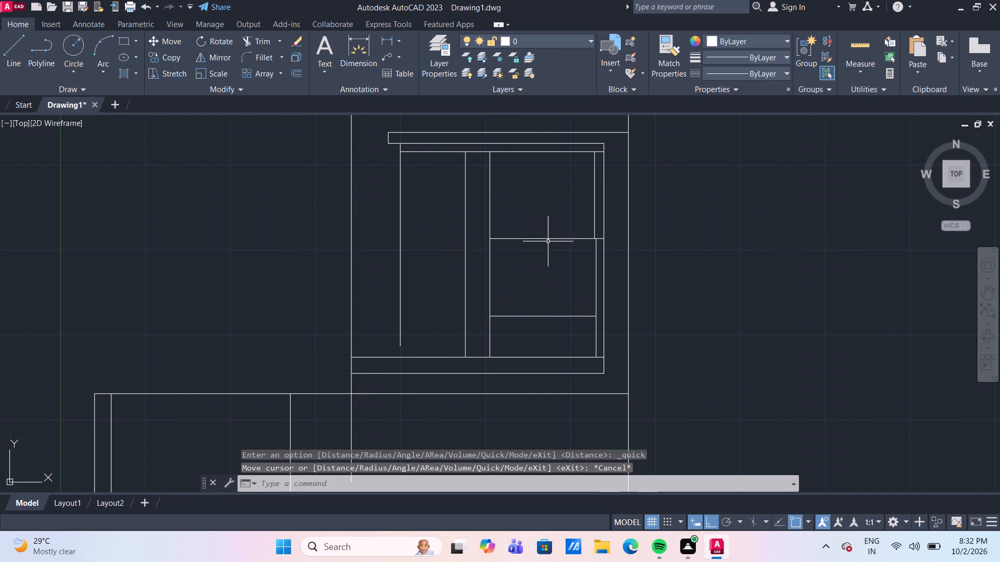
Move the right bay's upper horizontal line straight up by 1'.
click(547, 239)
key(m)
key(Return)
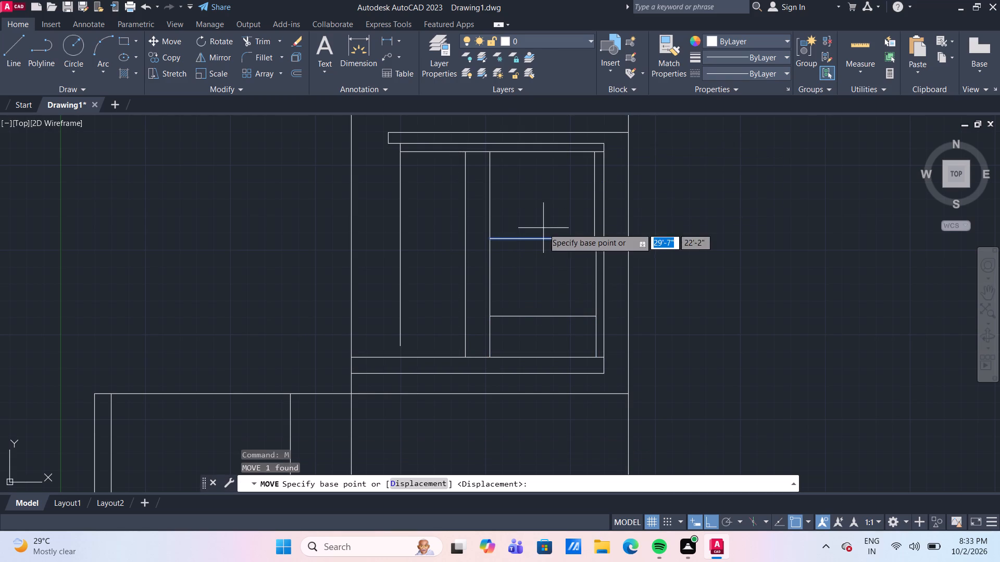
click(604, 240)
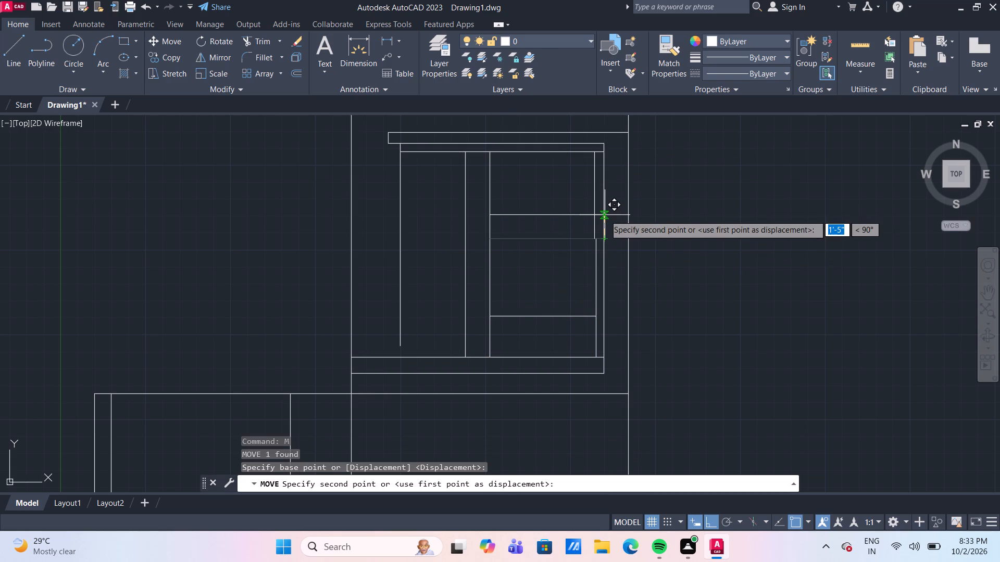
text(1')
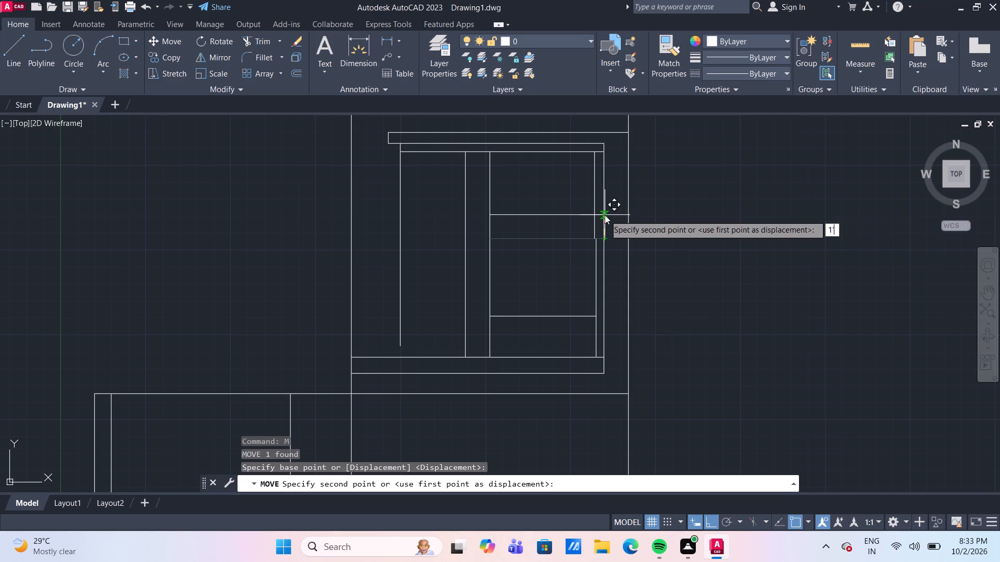
key(Return)
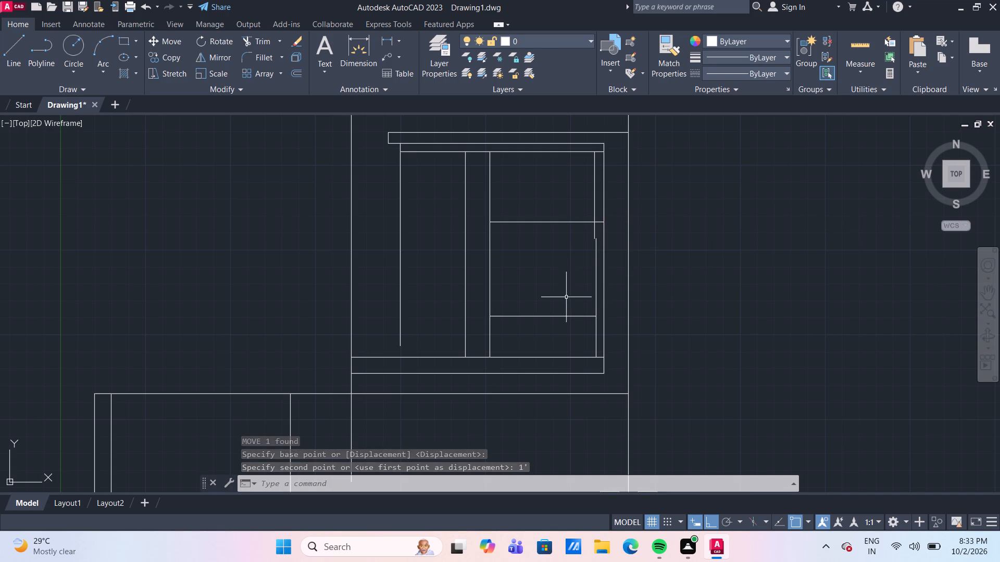
Move the right bay's lower horizontal line straight down by 6".
click(569, 317)
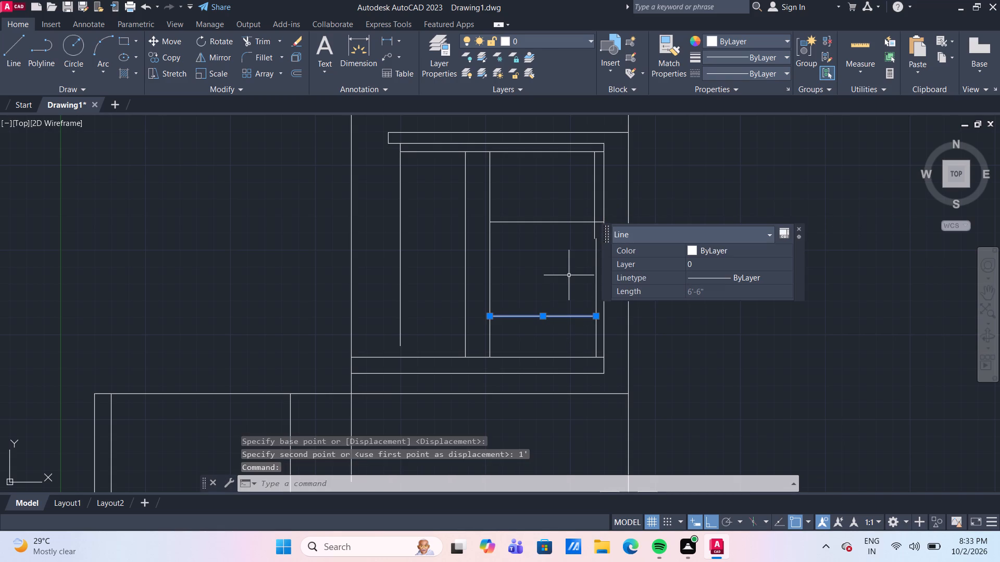
key(m)
key(Return)
click(598, 319)
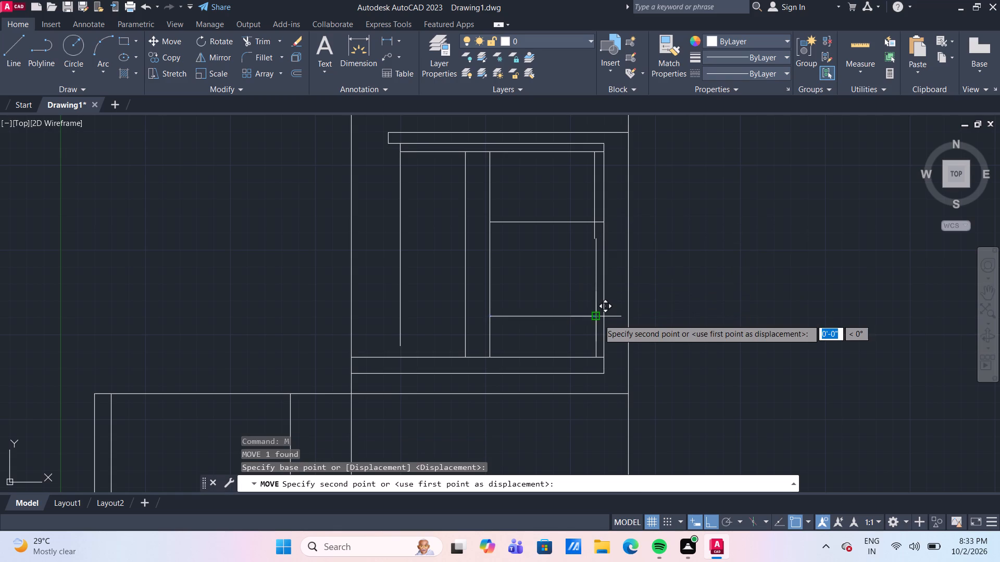
text(66)
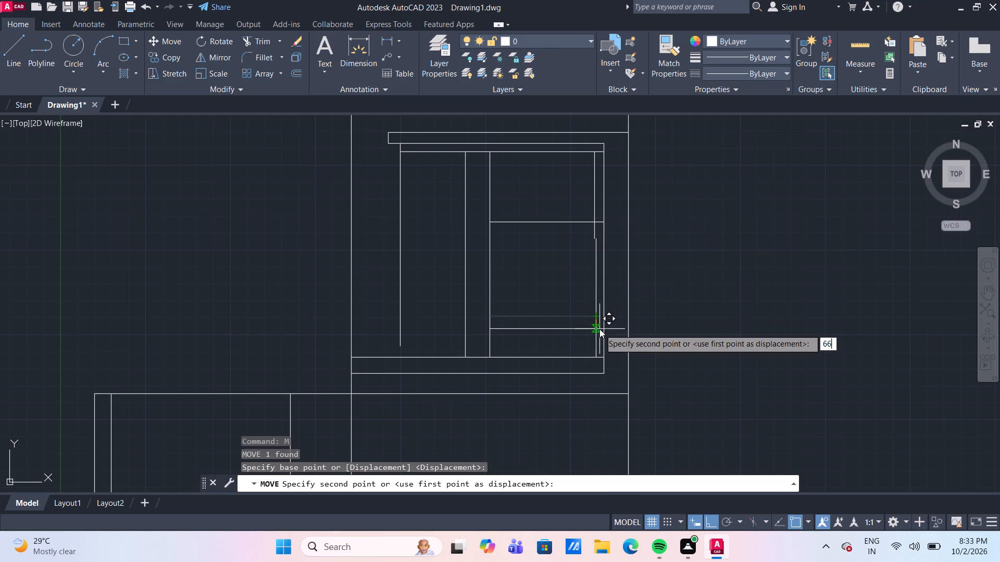
key(BackSpace)
key(shift+quotedbl)
key(Return)
Trim the upper inner vertical below the right bay's upper horizontal line and extend the lower inner vertical up to that line.
scroll(607, 318, down, 1)
scroll(599, 255, up, 1)
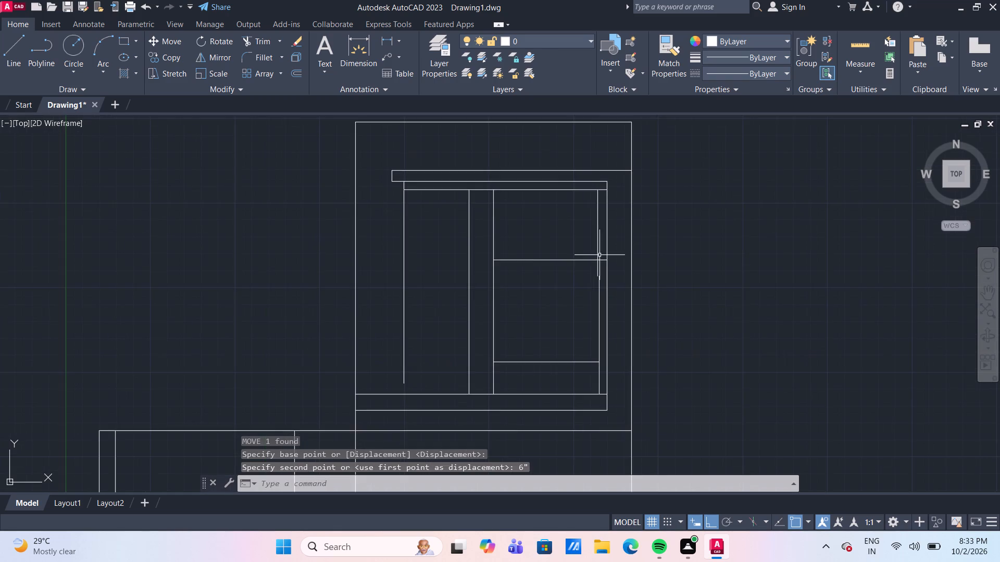
scroll(590, 290, up, 2)
text(tr)
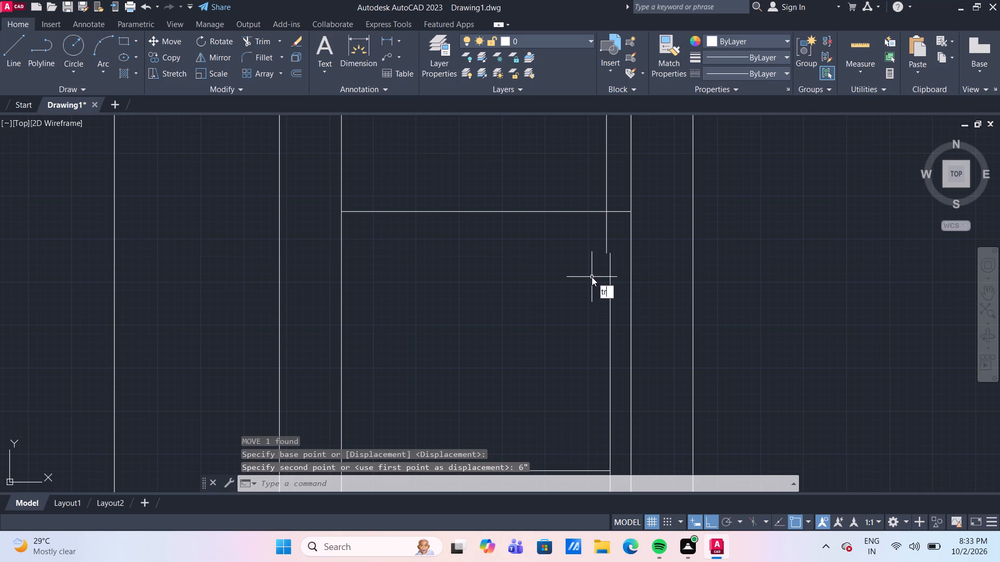
key(Return)
click(606, 242)
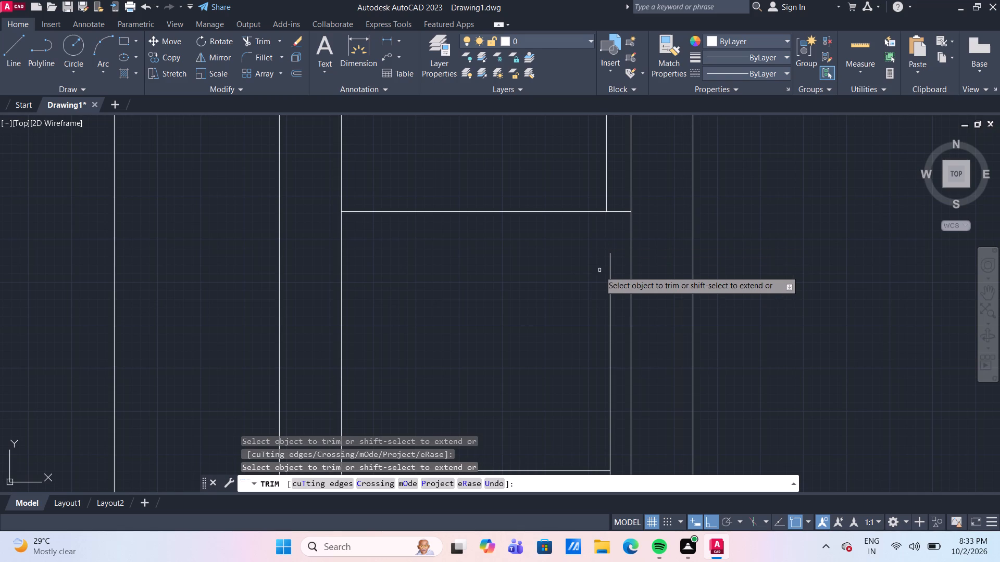
shift+click(610, 278)
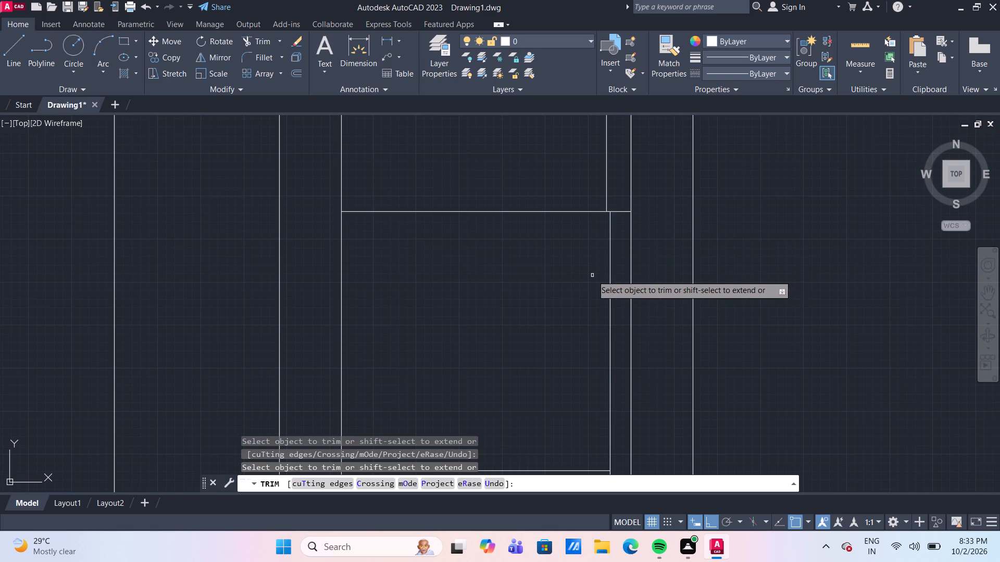
scroll(592, 275, down, 3)
middle_drag(571, 286, 566, 278)
scroll(566, 278, up, 1)
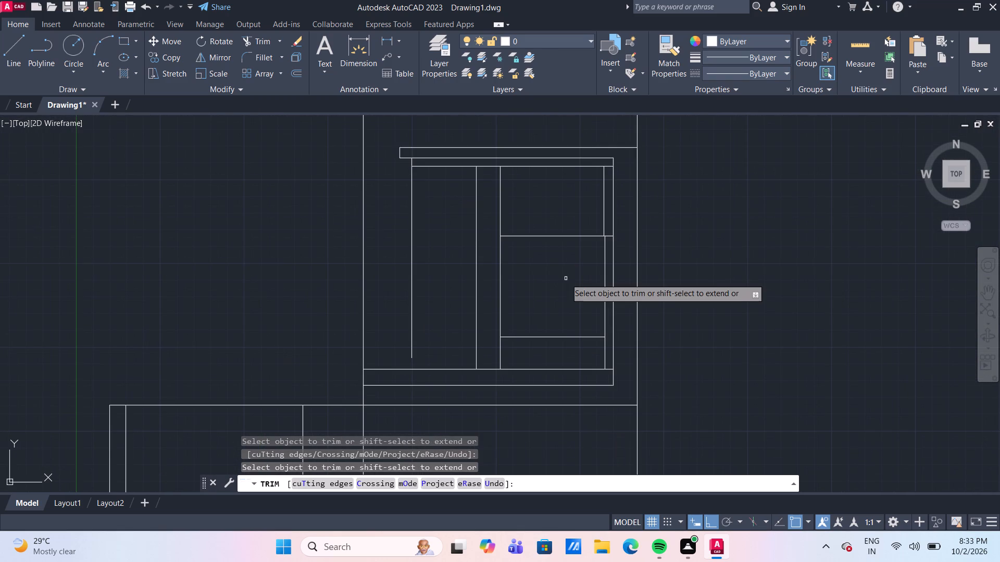
key(Escape)
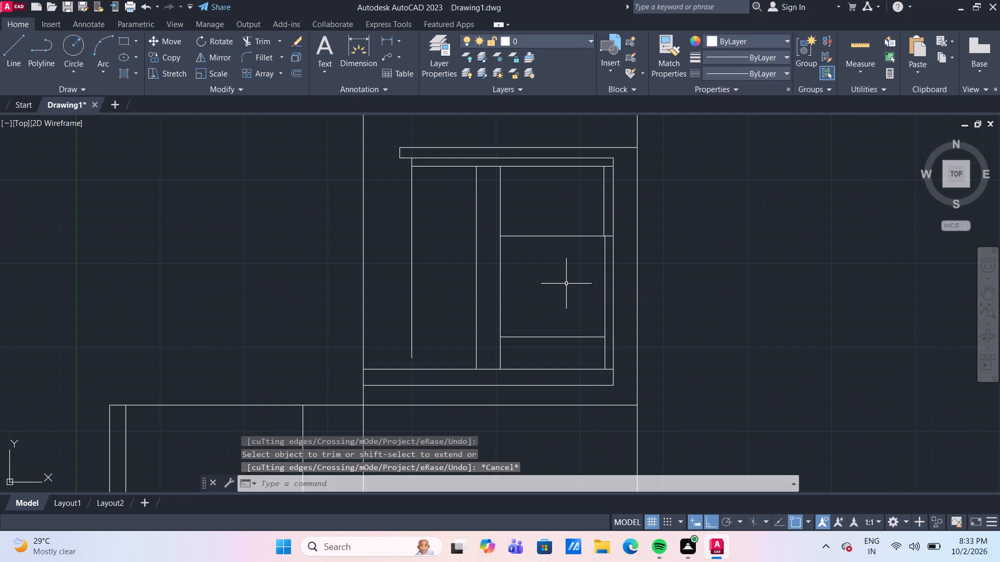
Measure the width and height of the panel between the right bay's two horizontal lines.
scroll(566, 284, up, 1)
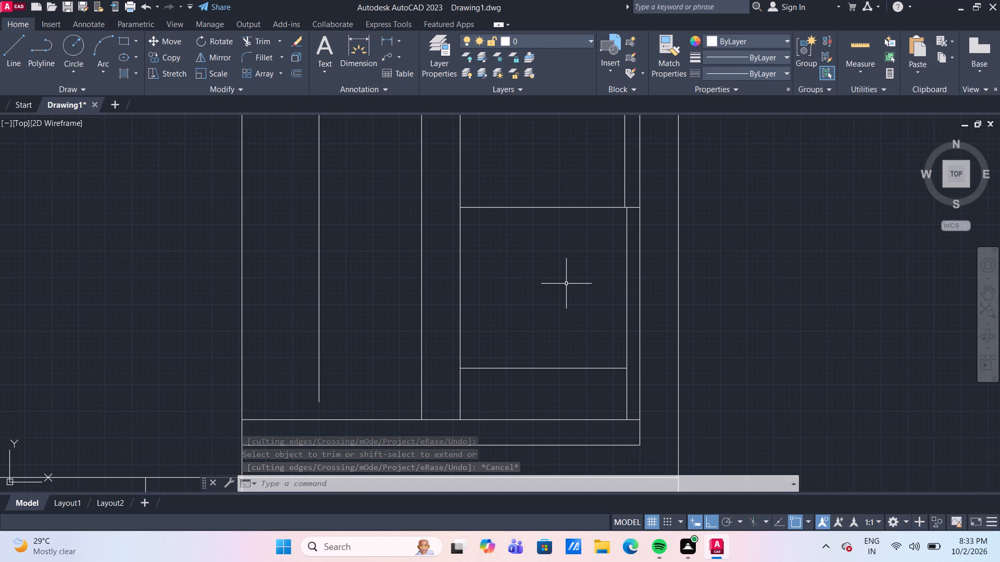
click(864, 60)
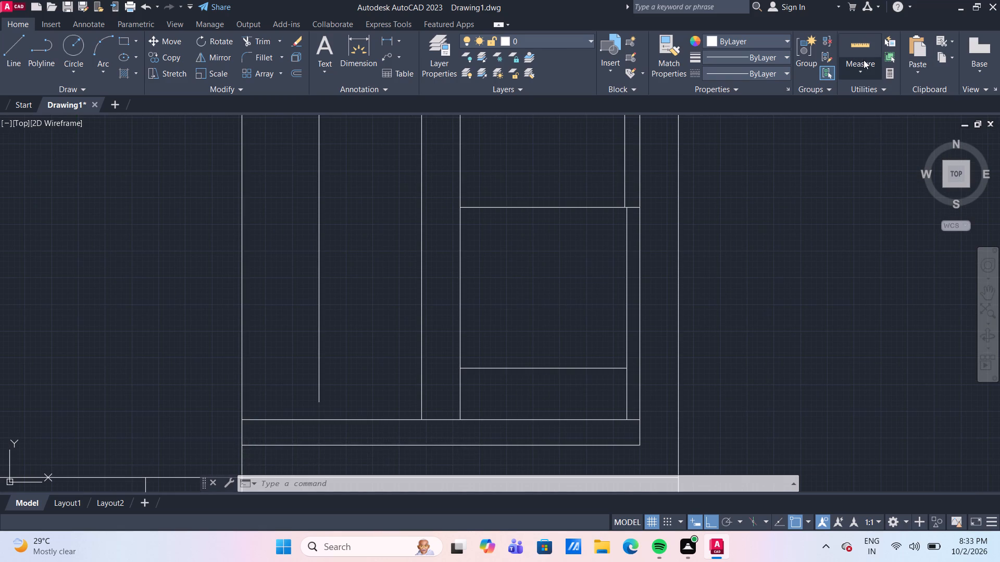
click(859, 45)
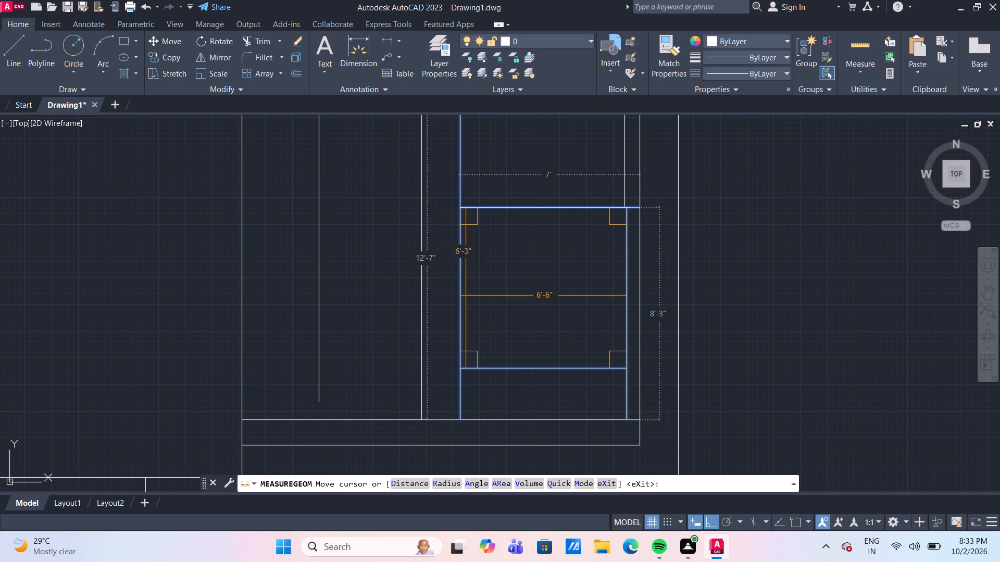
key(Escape)
Offset the right bay's left vertical line 6" inward, toward the bay's interior.
scroll(487, 299, down, 2)
middle_drag(487, 299, 465, 299)
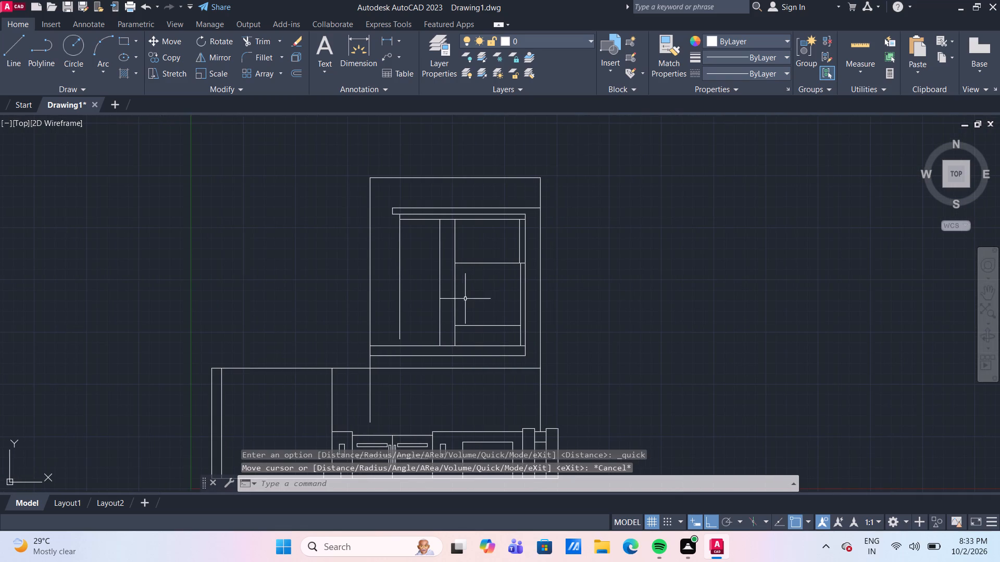
scroll(465, 299, up, 1)
key(o)
key(Return)
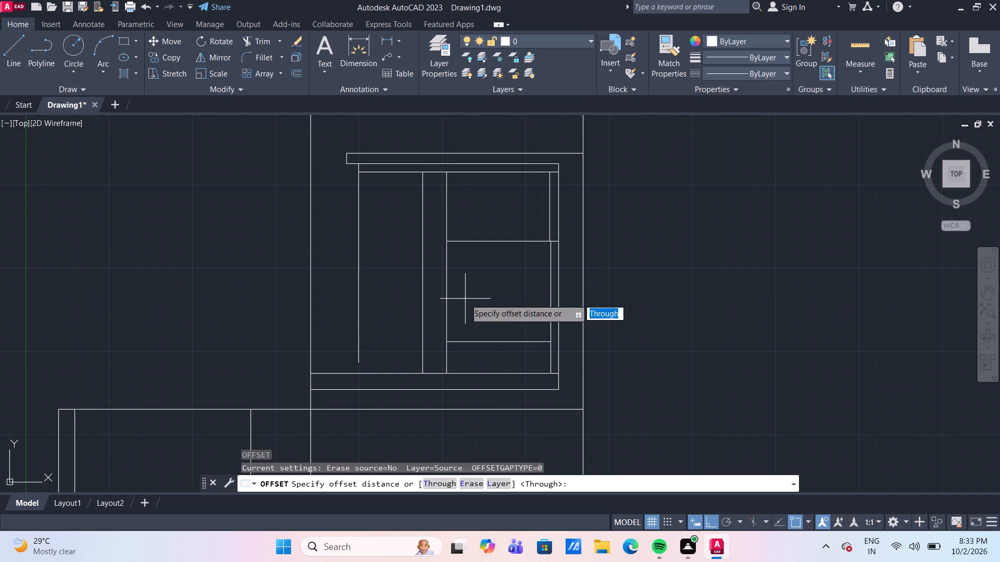
key(Return)
click(448, 290)
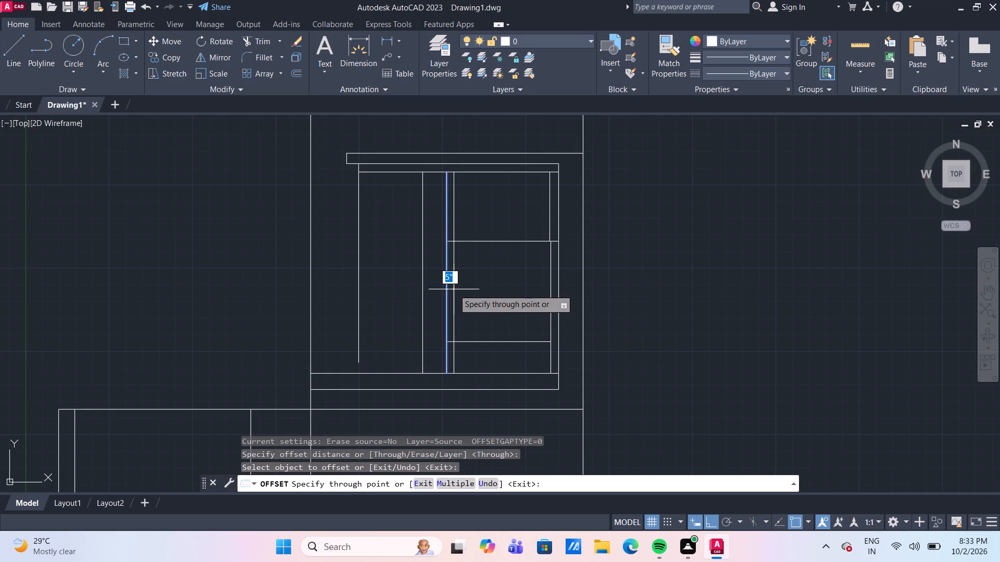
text(6")
key(Return)
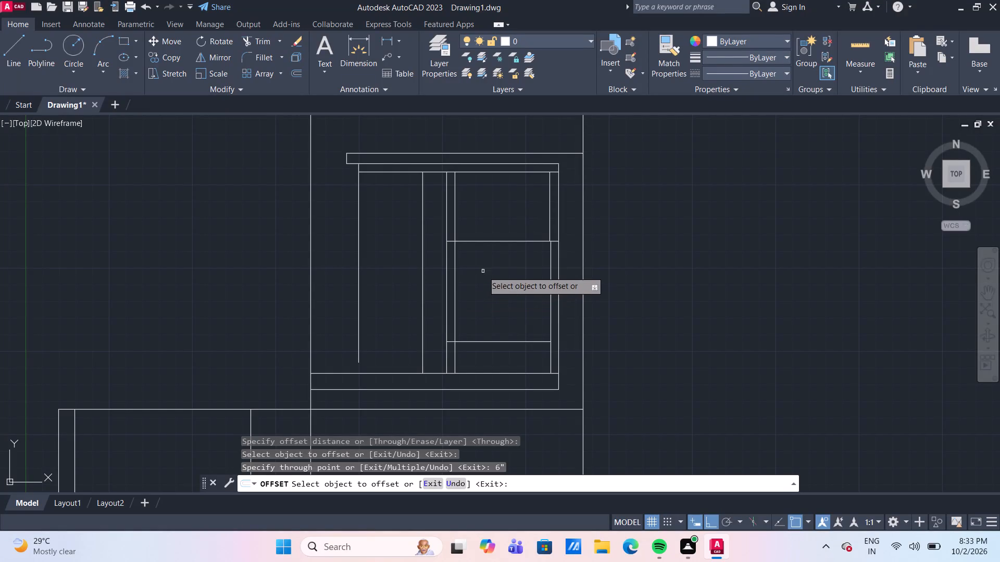
Measure the width and height of the right bay's panel between its two horizontal lines.
scroll(483, 247, up, 1)
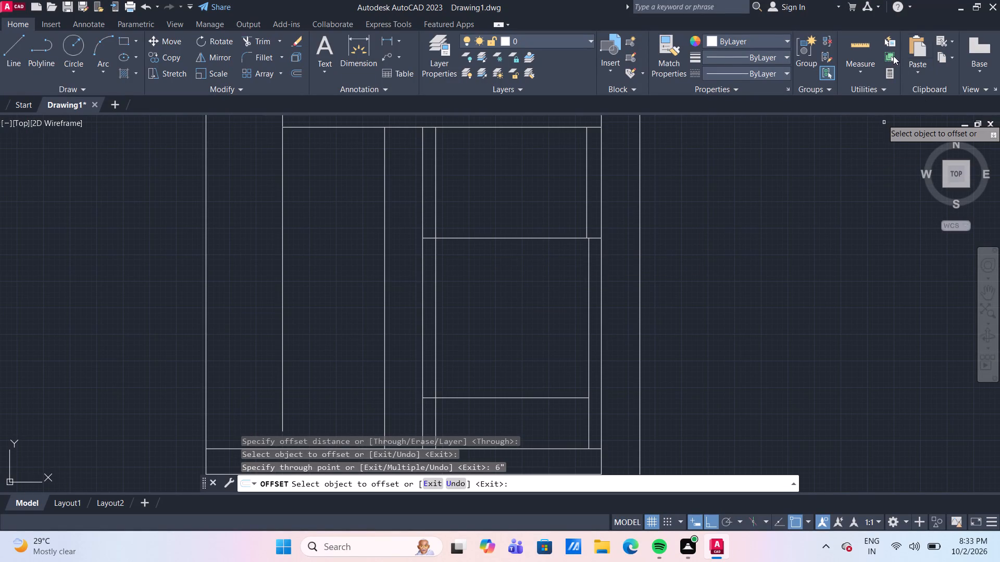
click(870, 48)
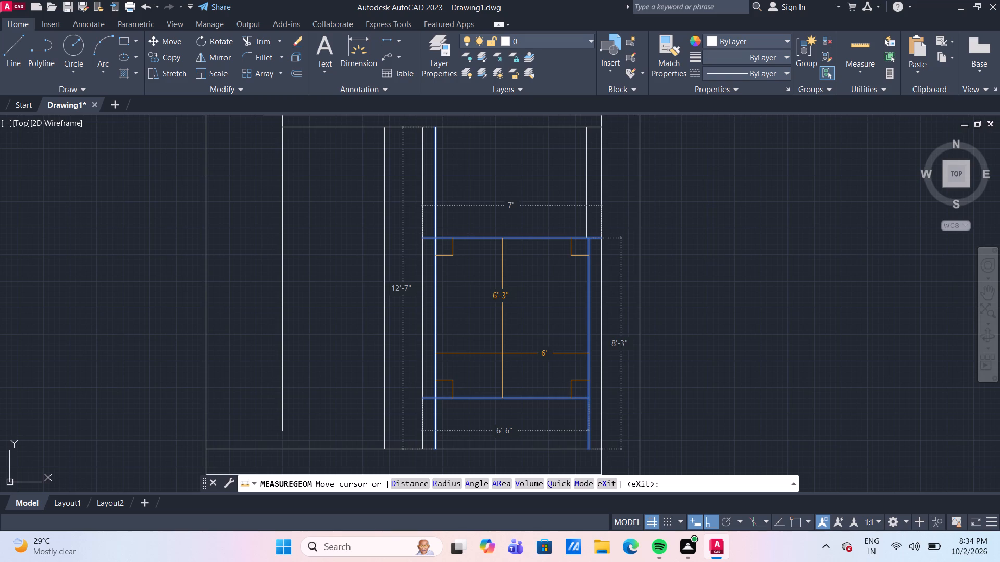
key(Escape)
Offset the right bay's upper horizontal line 8" upward.
key(o)
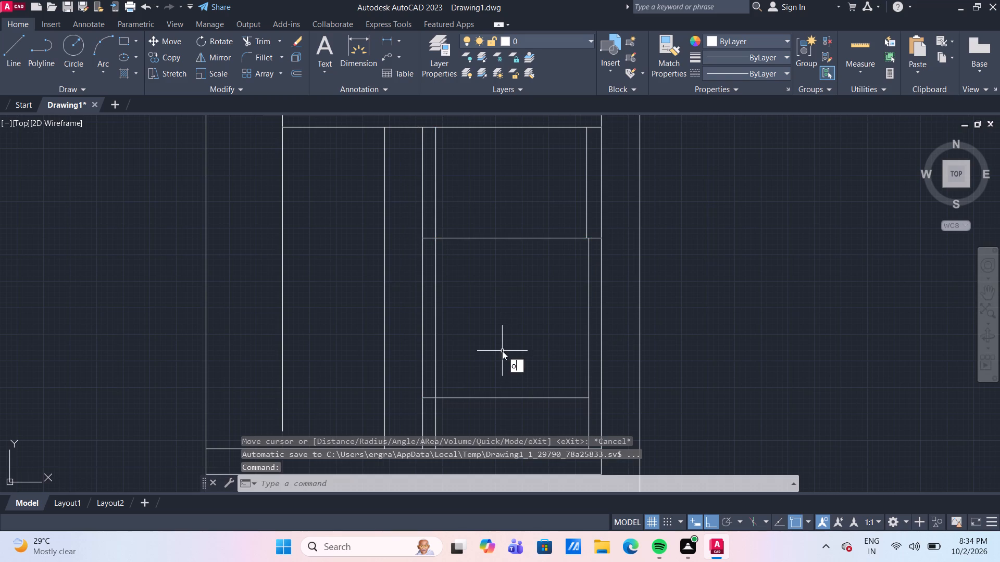
key(Return)
key(Return)
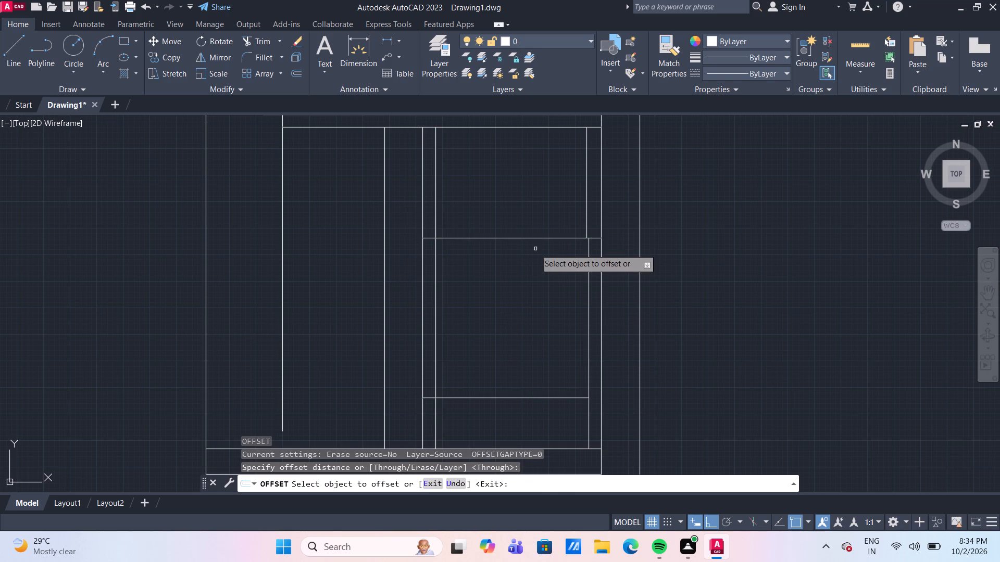
click(537, 237)
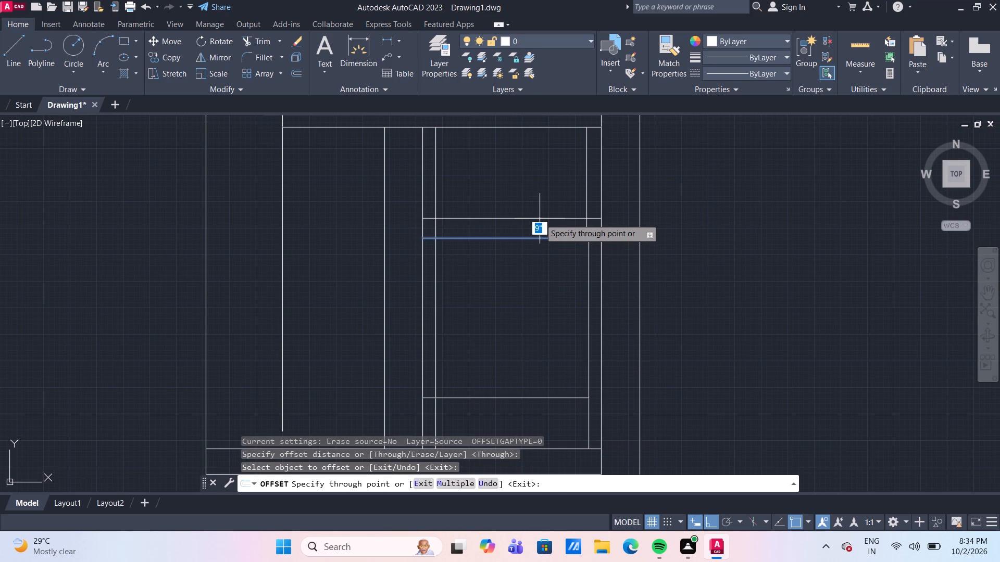
text(8")
key(Return)
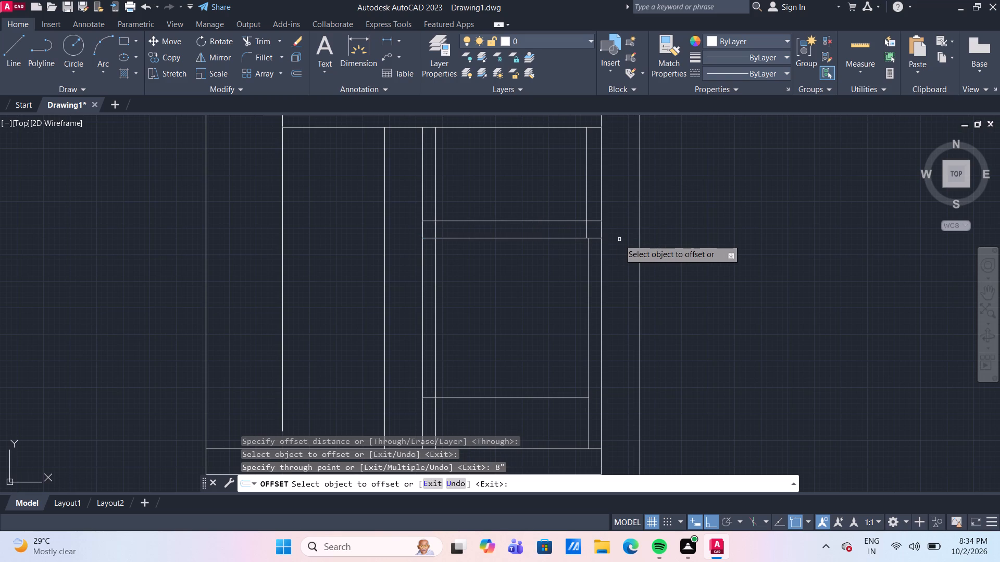
scroll(603, 262, up, 1)
key(Escape)
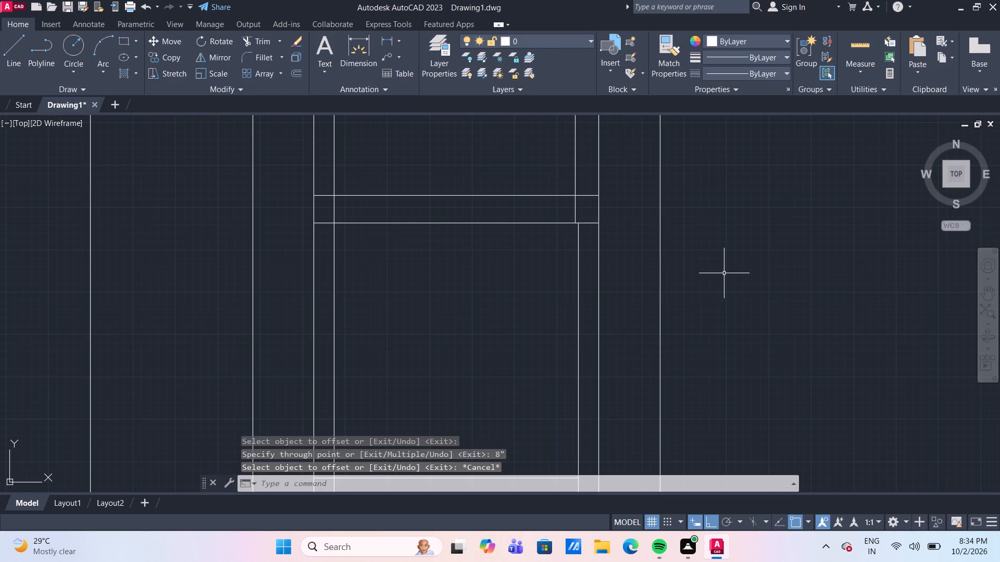
Draw a 6" by 8" end projection beyond the opening's right edge, closing the band between the two upper horizontal lines.
key(l)
key(Return)
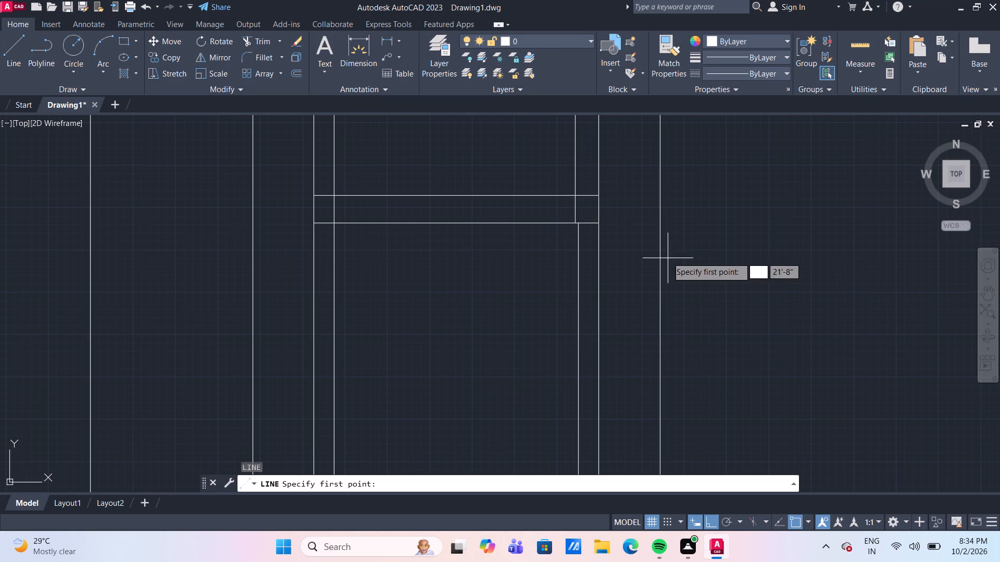
click(601, 196)
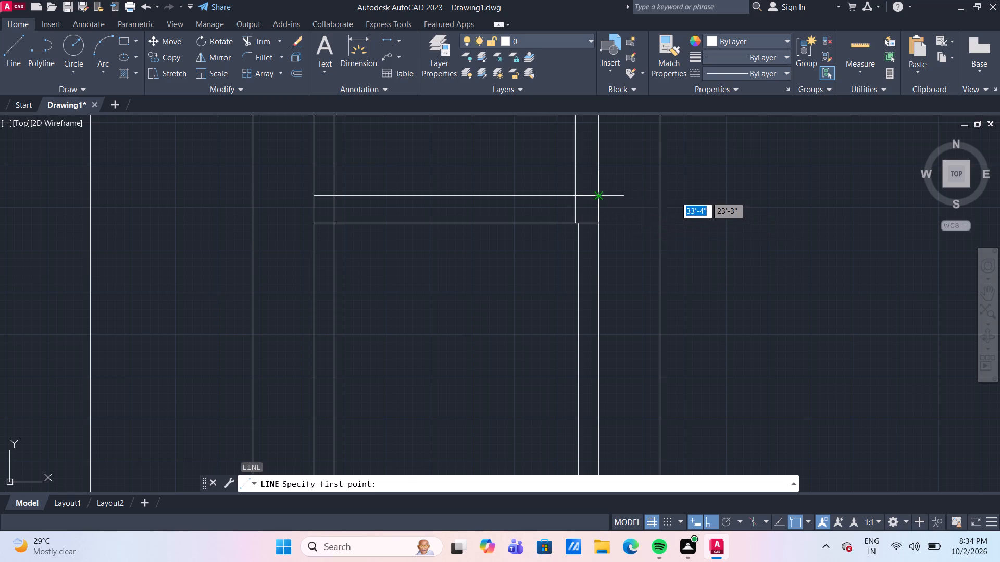
text(6")
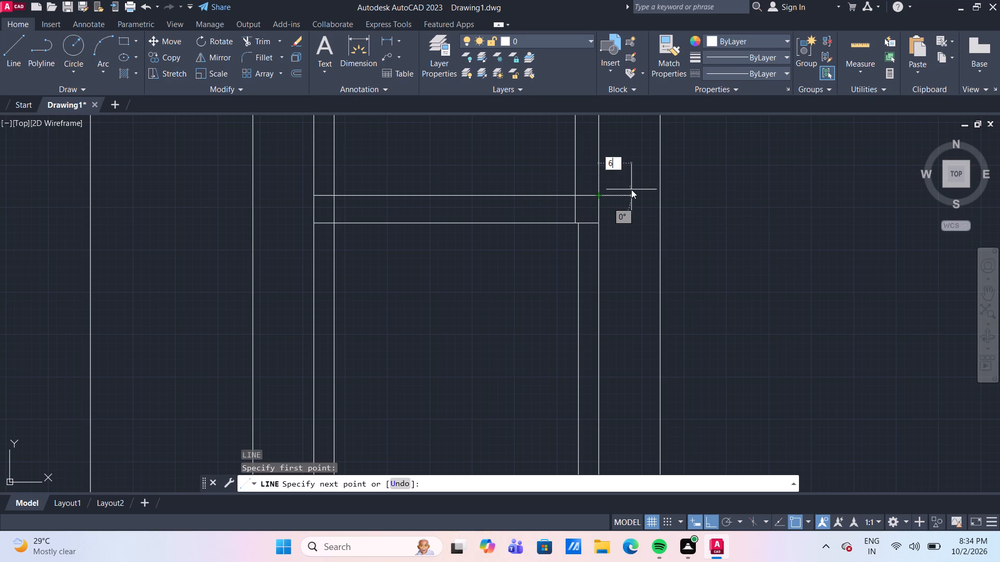
key(Return)
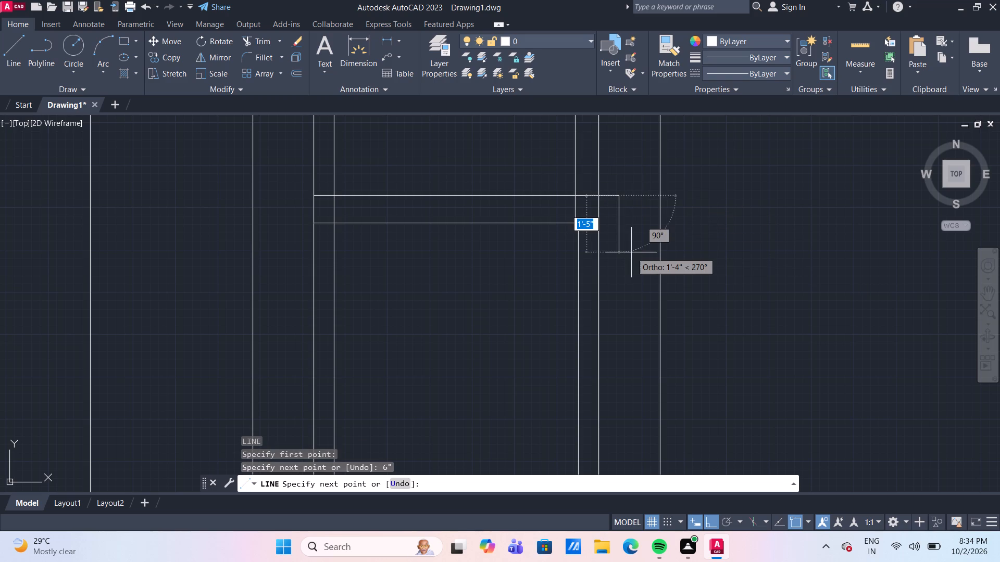
text(8")
key(Return)
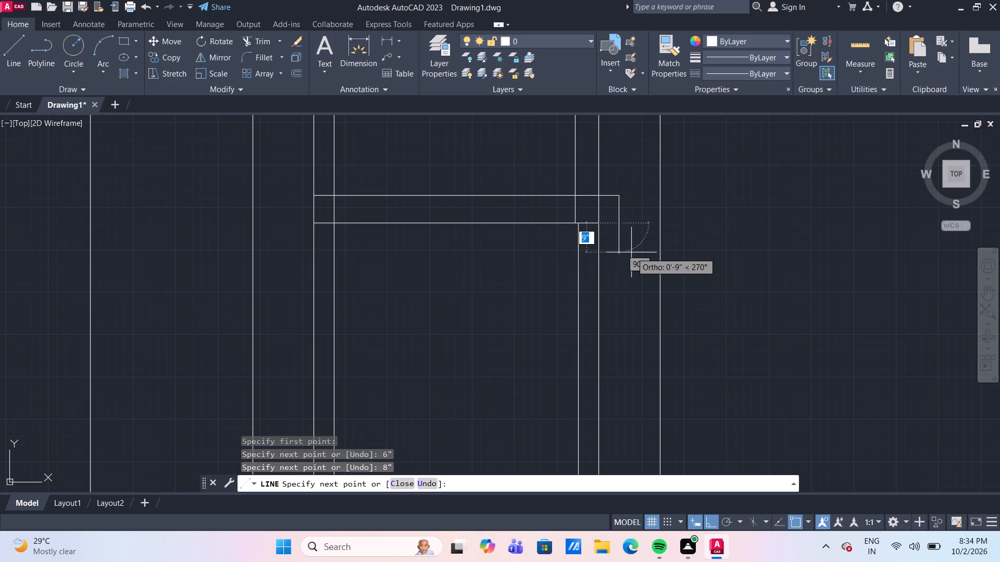
click(601, 223)
key(Return)
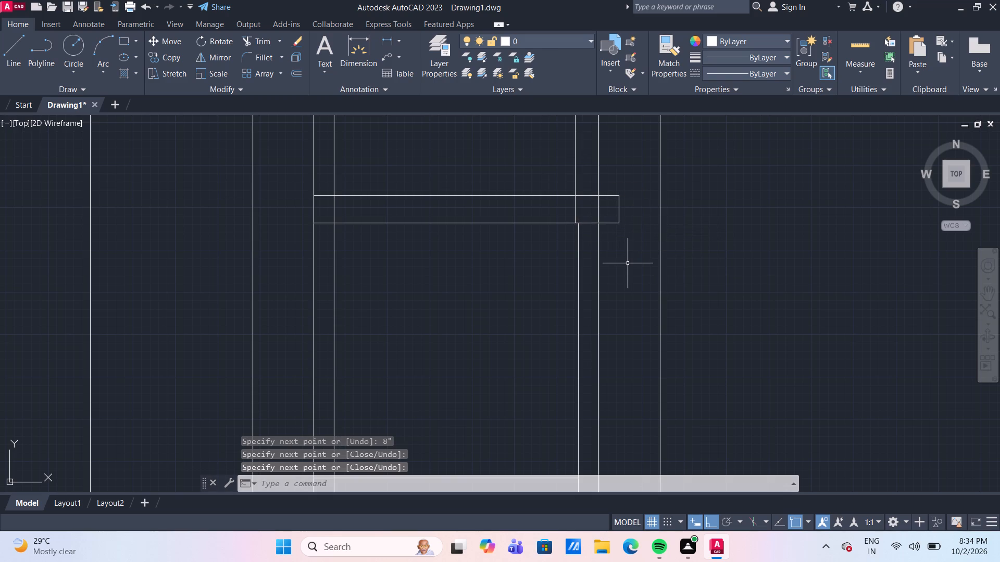
Trim the inner and right-edge vertical lines where they cross the 8" horizontal band.
text(tr)
key(Return)
click(329, 211)
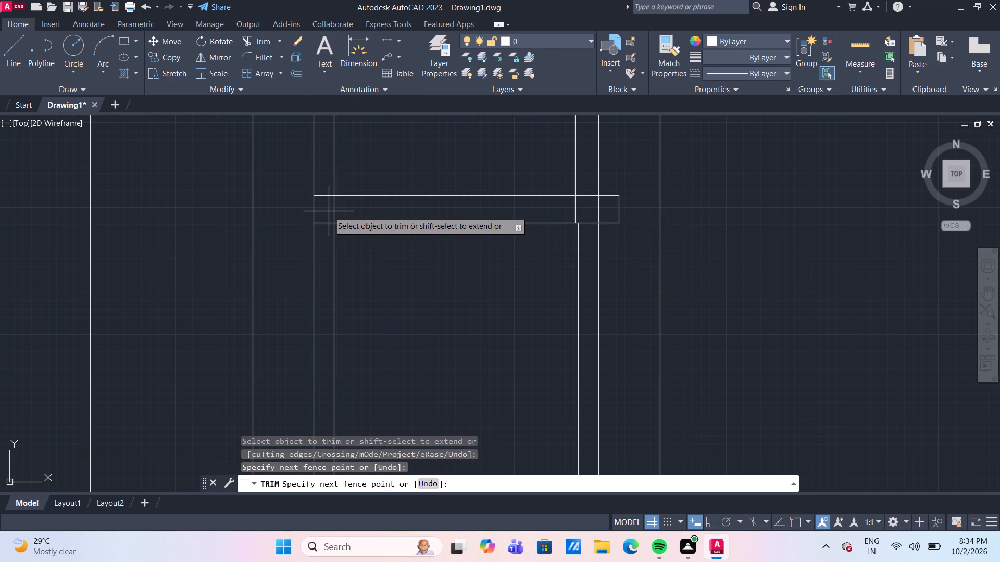
click(601, 208)
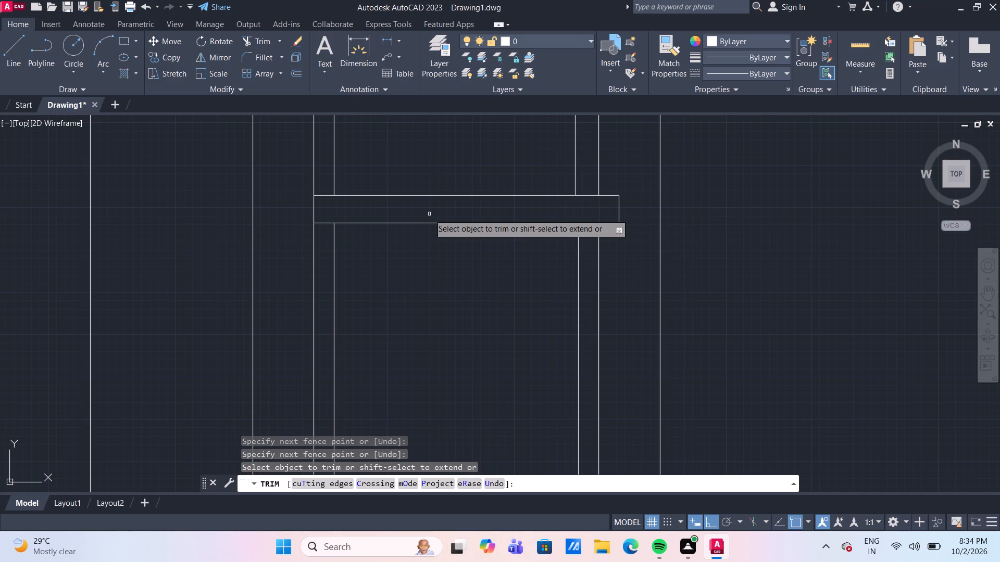
Trim away the right bay's outer left vertical above and below the band, plus the lower horizontal line's stub past the inner vertical.
scroll(377, 283, down, 1)
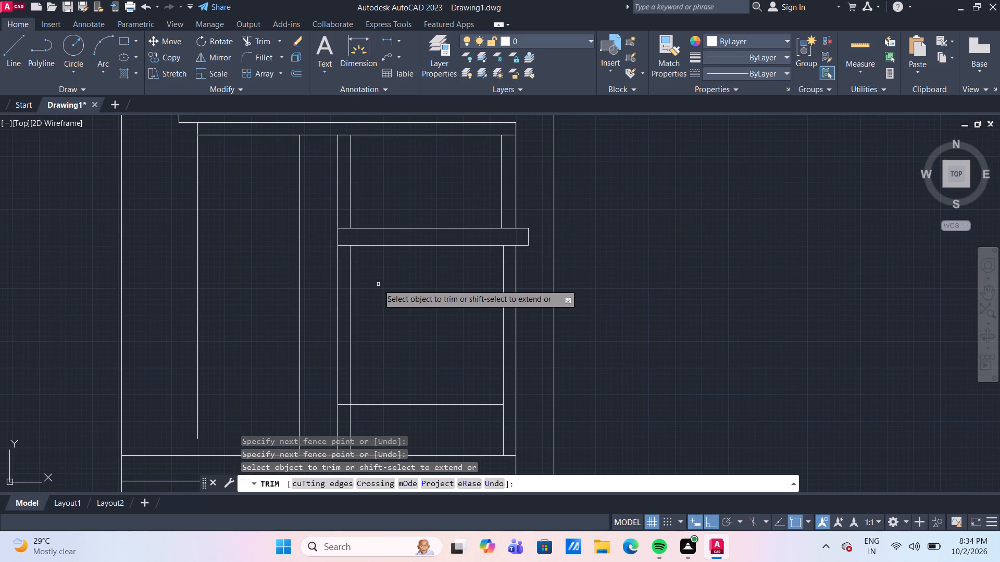
middle_drag(381, 286, 387, 266)
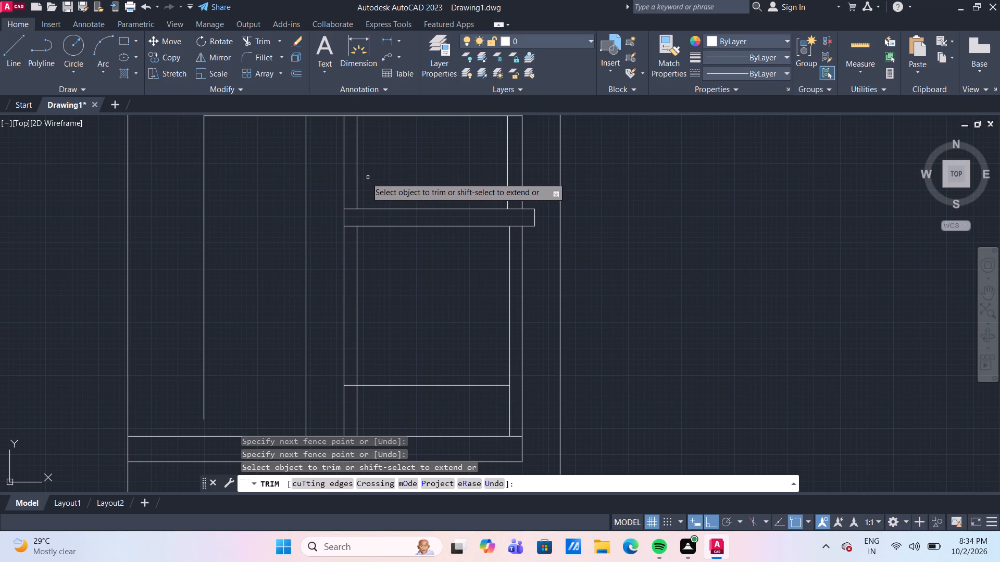
scroll(368, 187, down, 1)
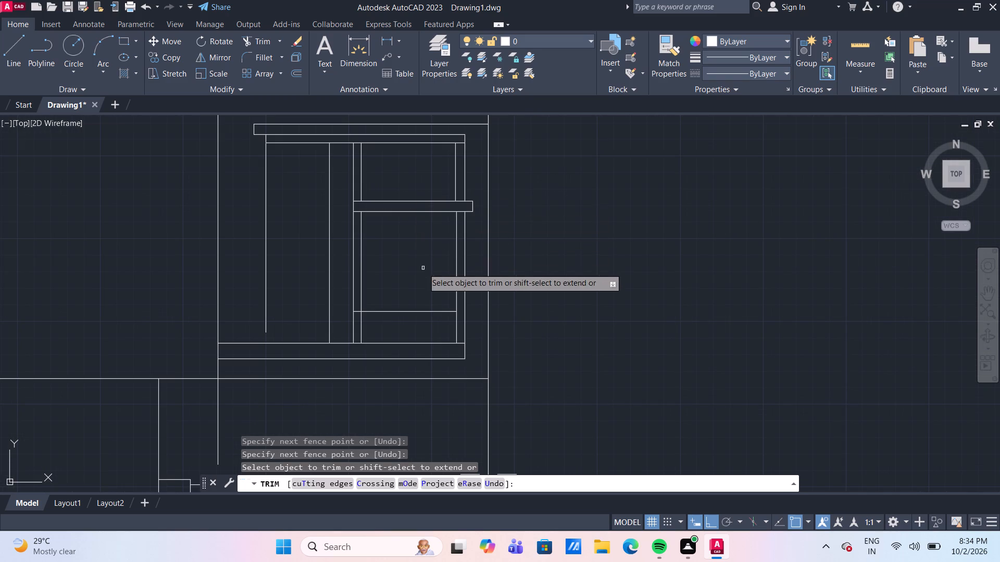
middle_drag(417, 265, 419, 259)
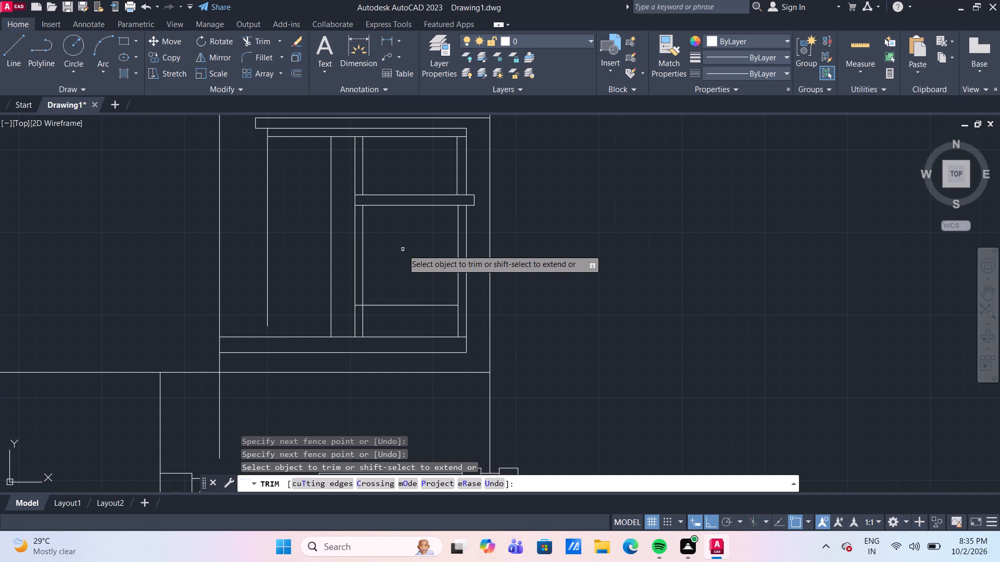
click(353, 219)
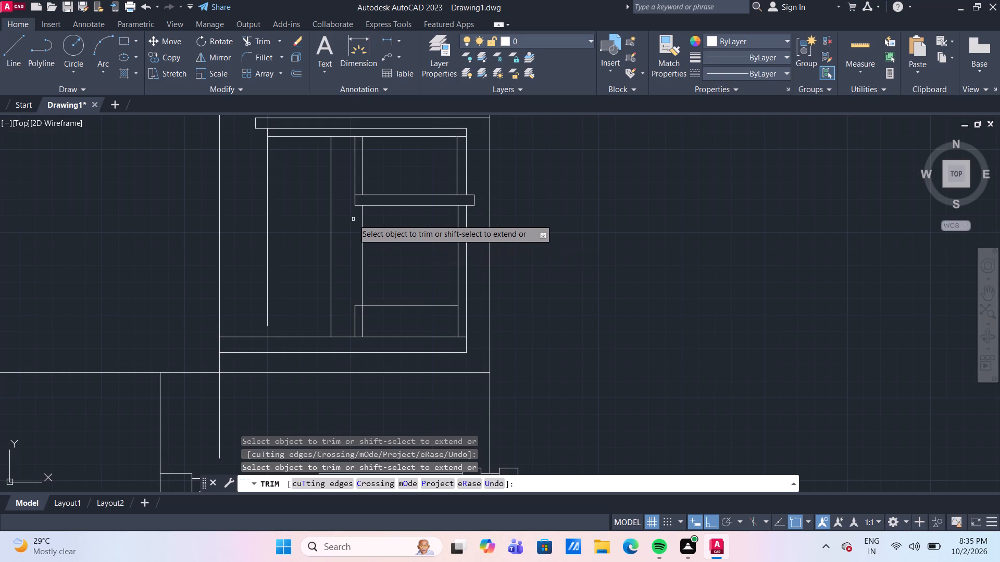
click(355, 172)
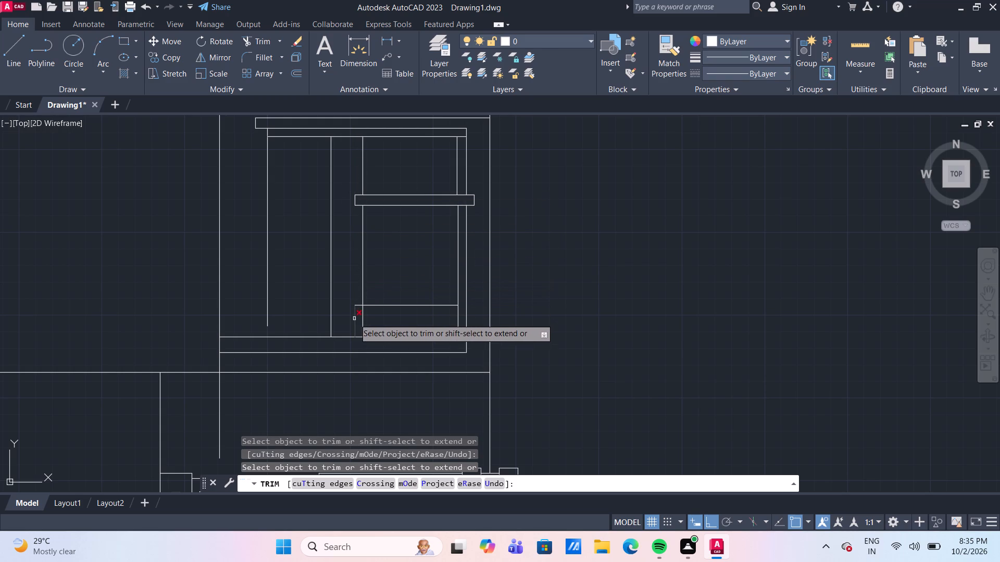
click(356, 319)
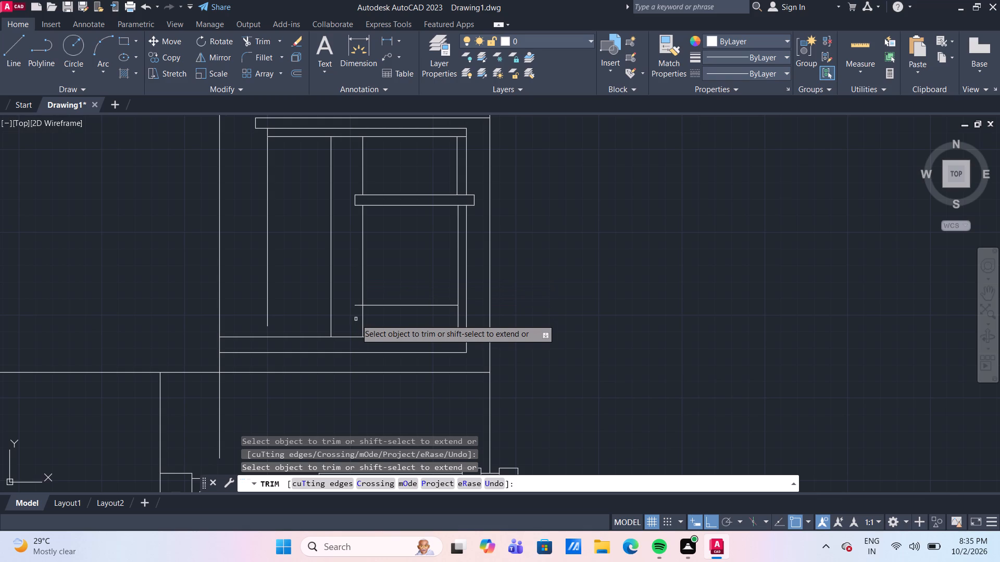
click(358, 305)
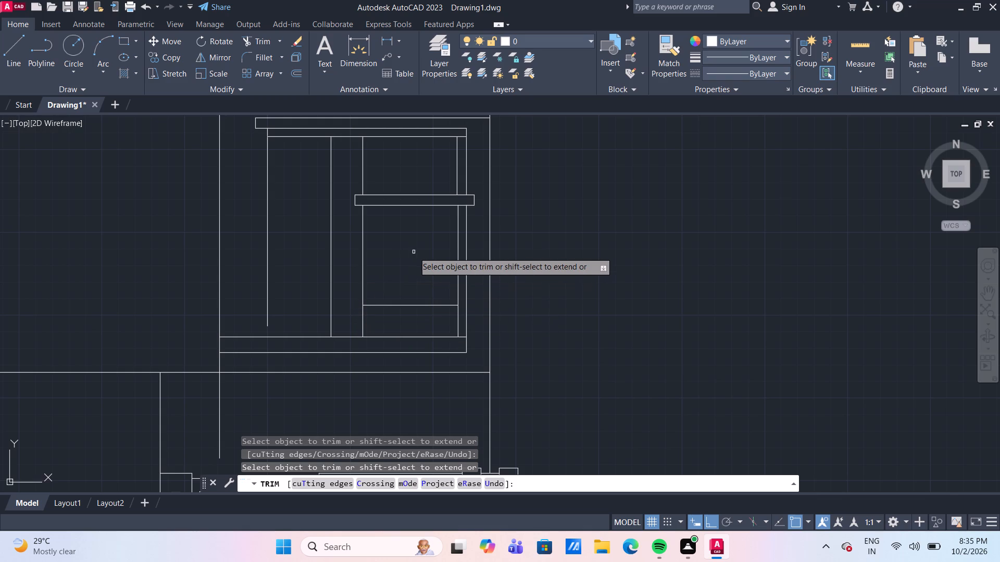
middle_drag(416, 259, 385, 286)
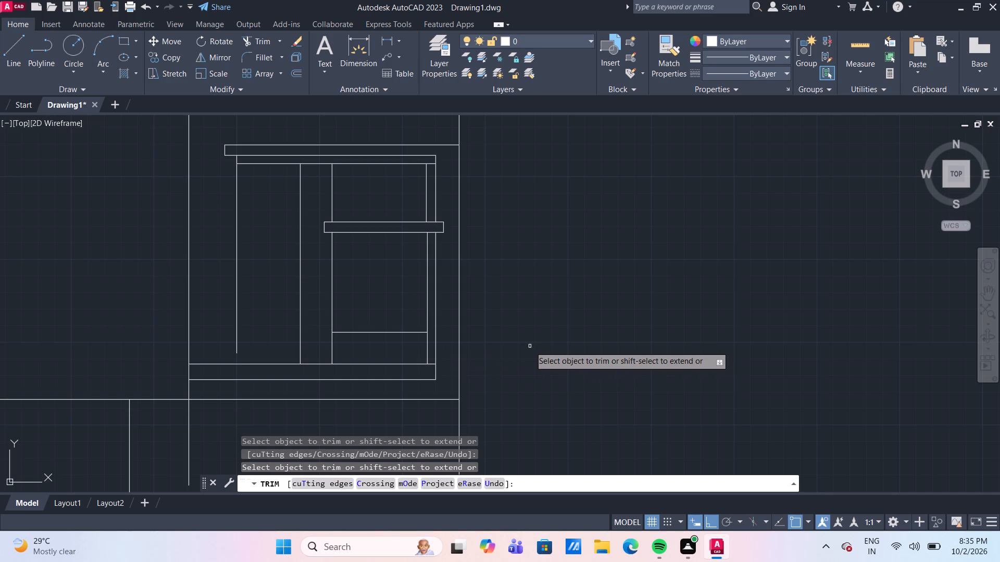
key(Escape)
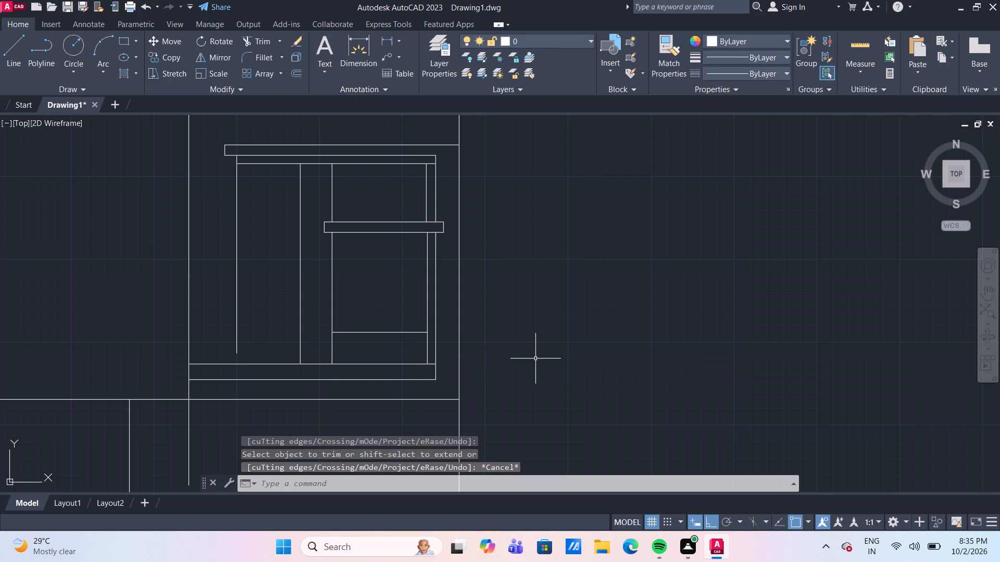
Examine the whole elevation, especially the junction between the upper-storey block and the ground-floor boundary wall.
middle_click(535, 359)
scroll(536, 356, down, 2)
middle_drag(536, 356, 543, 286)
scroll(481, 320, up, 2)
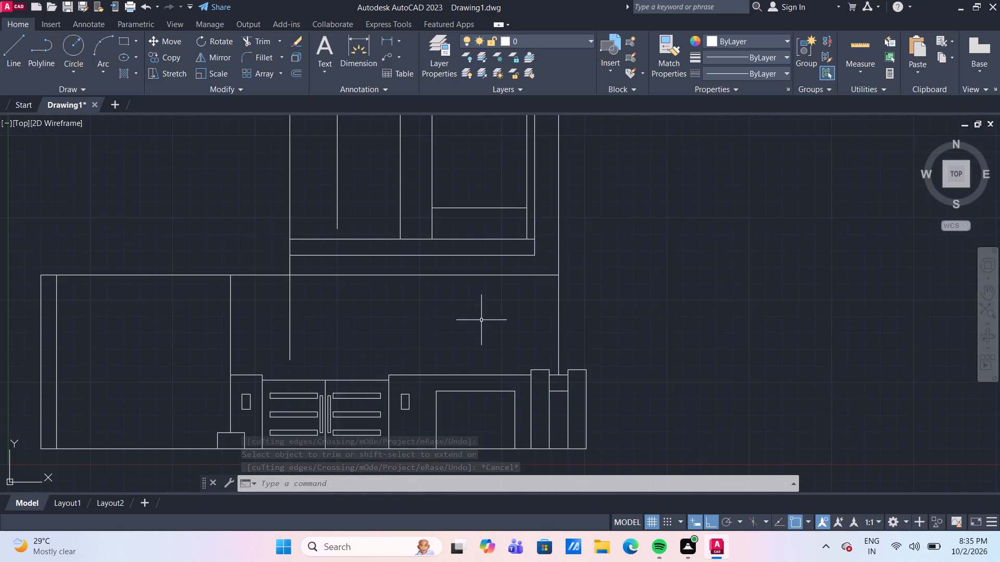
middle_drag(481, 320, 484, 305)
scroll(484, 305, down, 1)
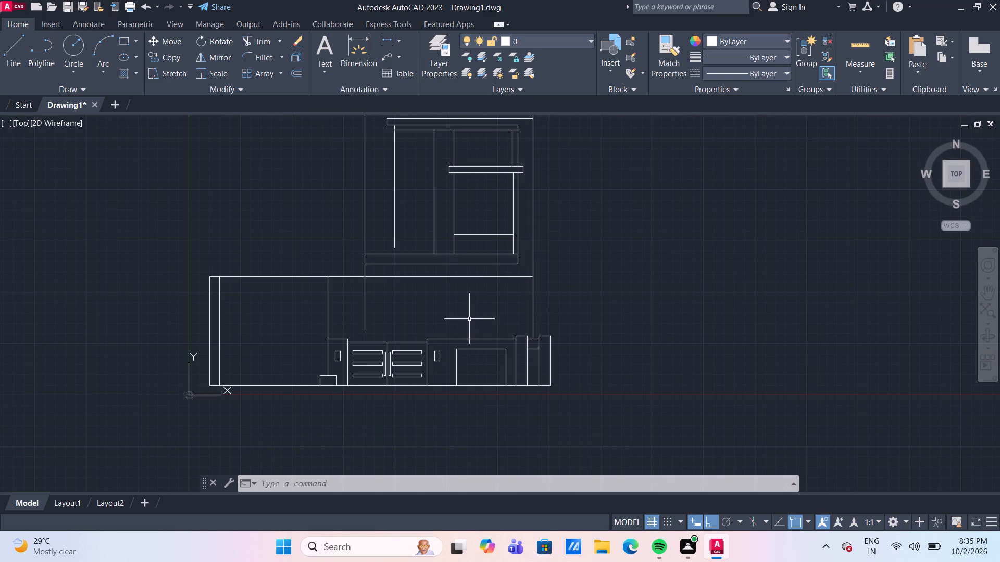
scroll(469, 319, down, 1)
scroll(379, 329, up, 2)
middle_drag(380, 321, 386, 316)
scroll(438, 303, down, 2)
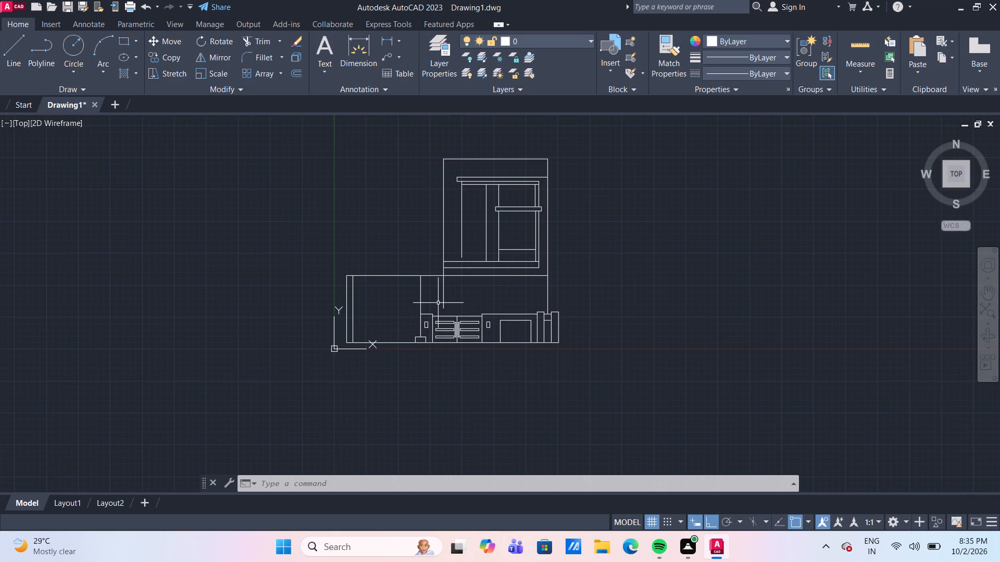
scroll(465, 303, up, 1)
middle_drag(469, 303, 474, 301)
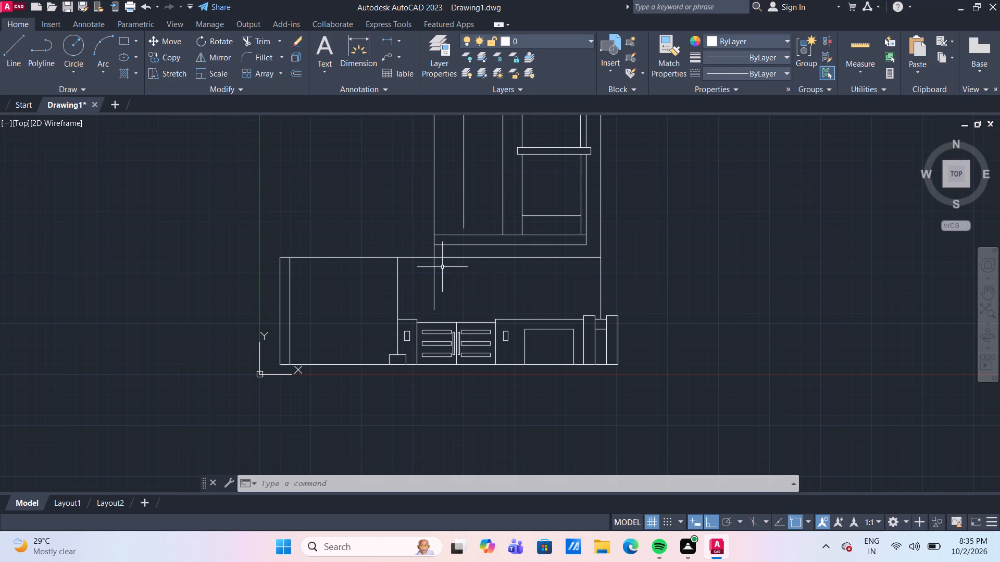
middle_drag(466, 283, 606, 353)
scroll(574, 317, up, 1)
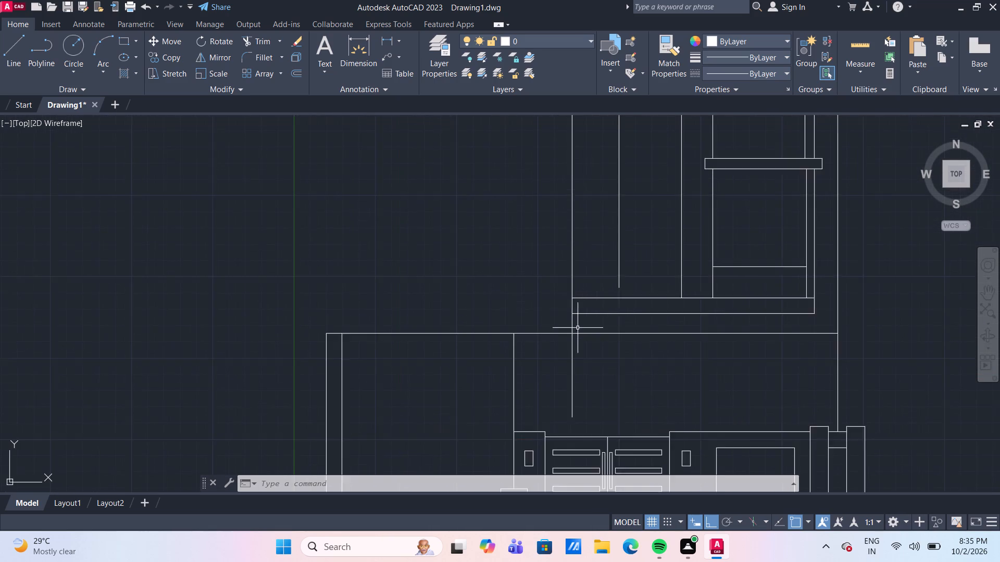
scroll(579, 330, up, 1)
middle_drag(580, 335, 576, 294)
scroll(576, 294, down, 2)
middle_drag(587, 329, 577, 301)
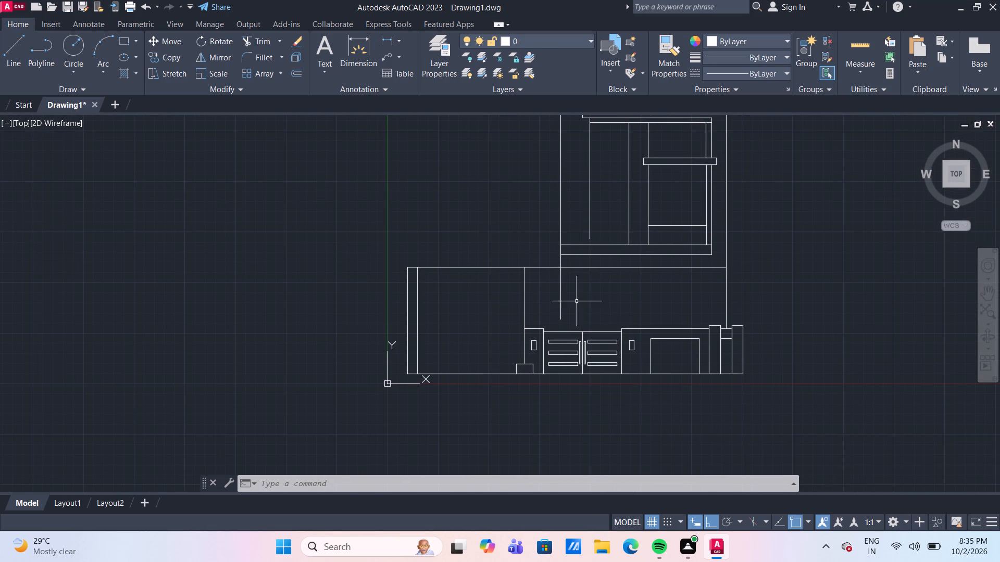
Draw a 3' line upward from just below the upper block's lower-left corner, continuing horizontally left past the ground-floor block's left edge.
scroll(577, 301, up, 1)
drag(9, 50, 16, 55)
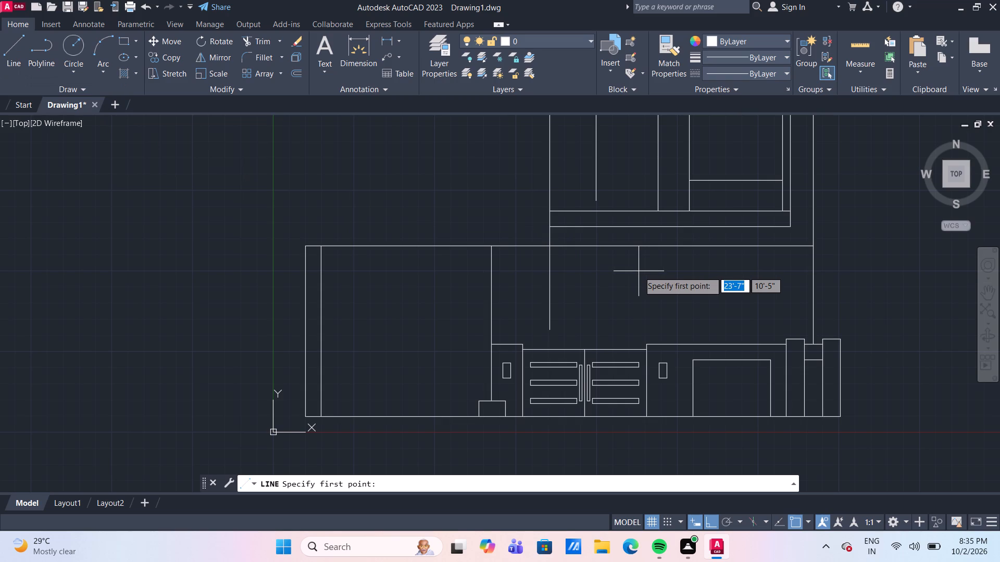
click(558, 235)
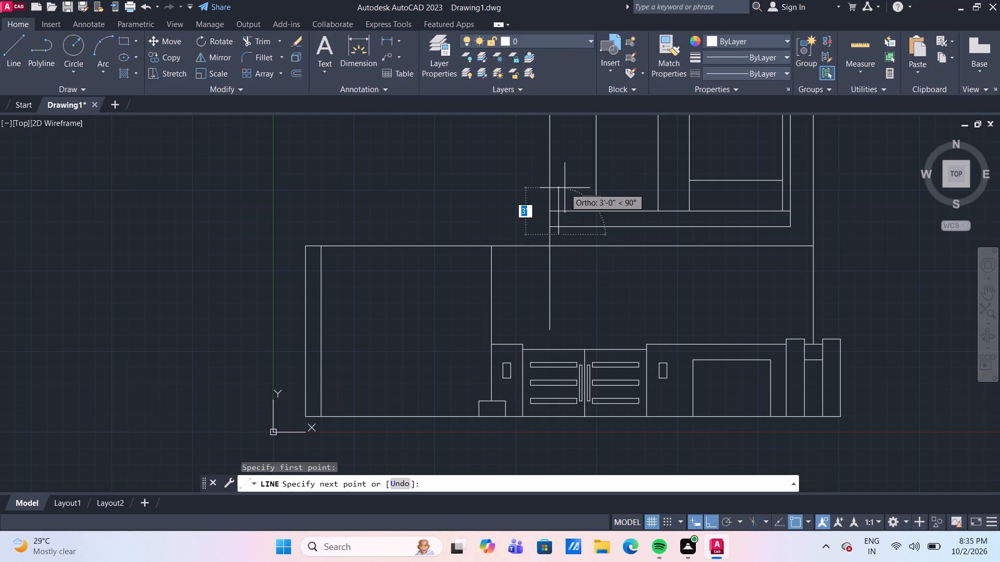
text(3')
key(Return)
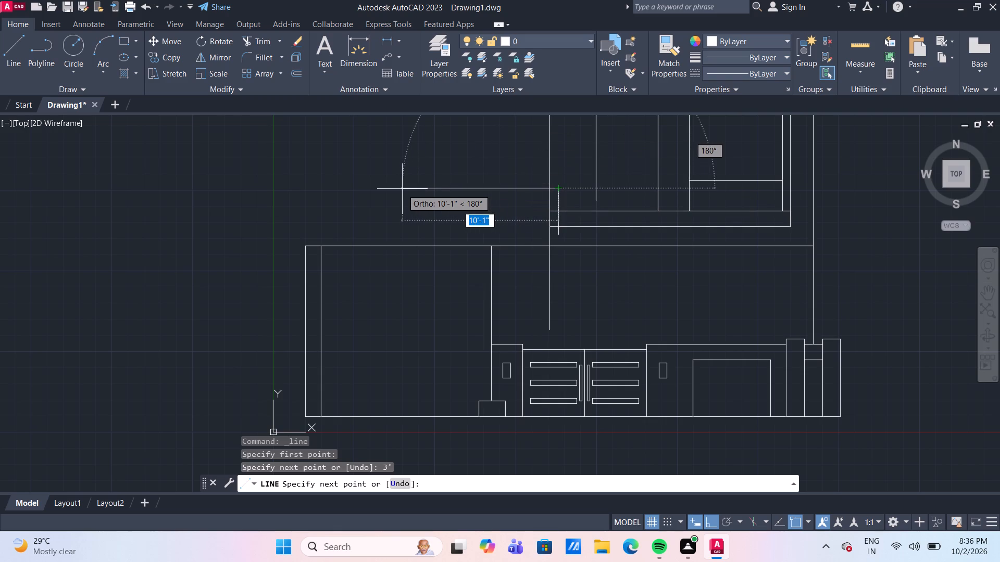
middle_drag(402, 190, 525, 198)
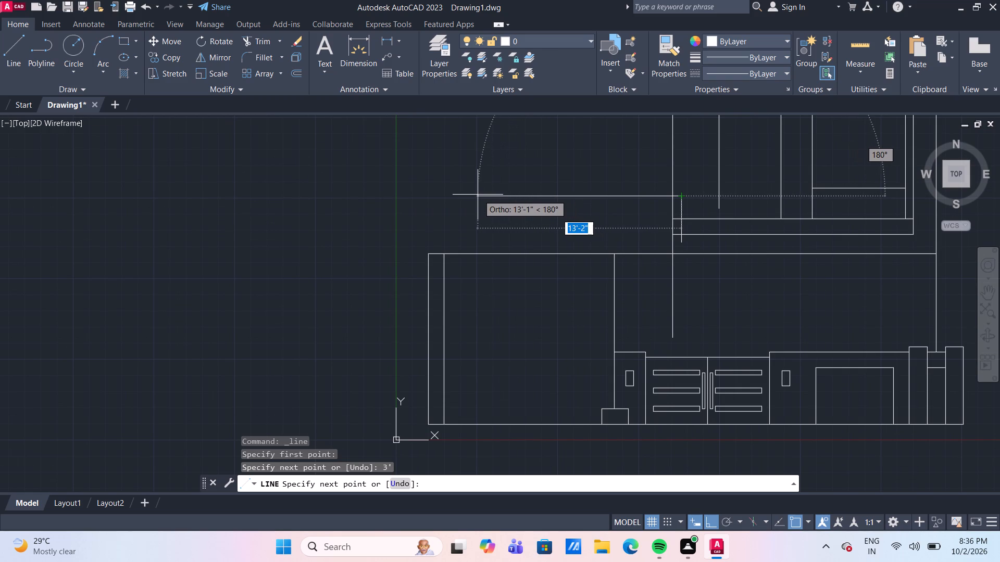
click(413, 192)
key(Escape)
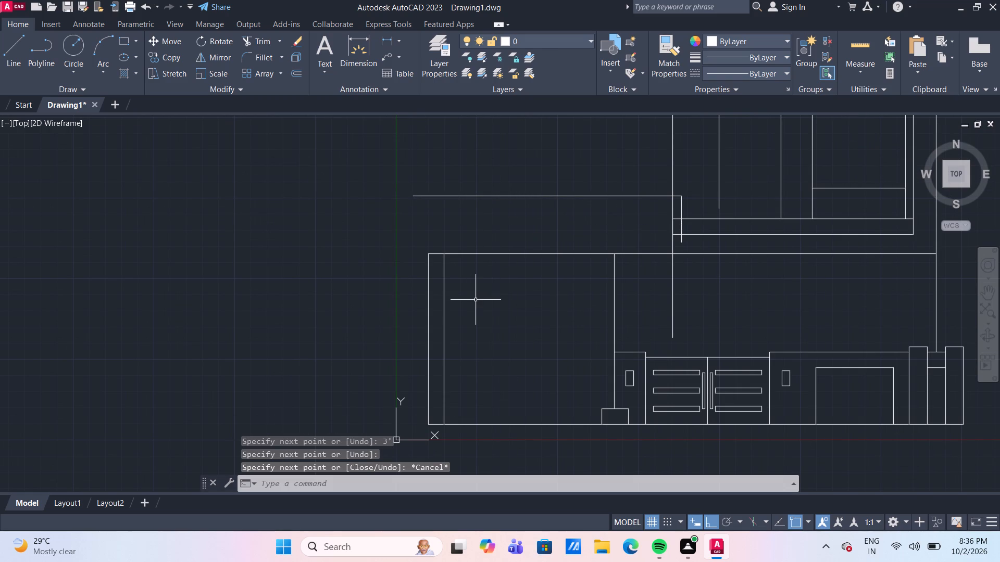
Offset the ground-floor block's inner left vertical to the right through a freely picked point.
key(o)
key(Return)
key(Return)
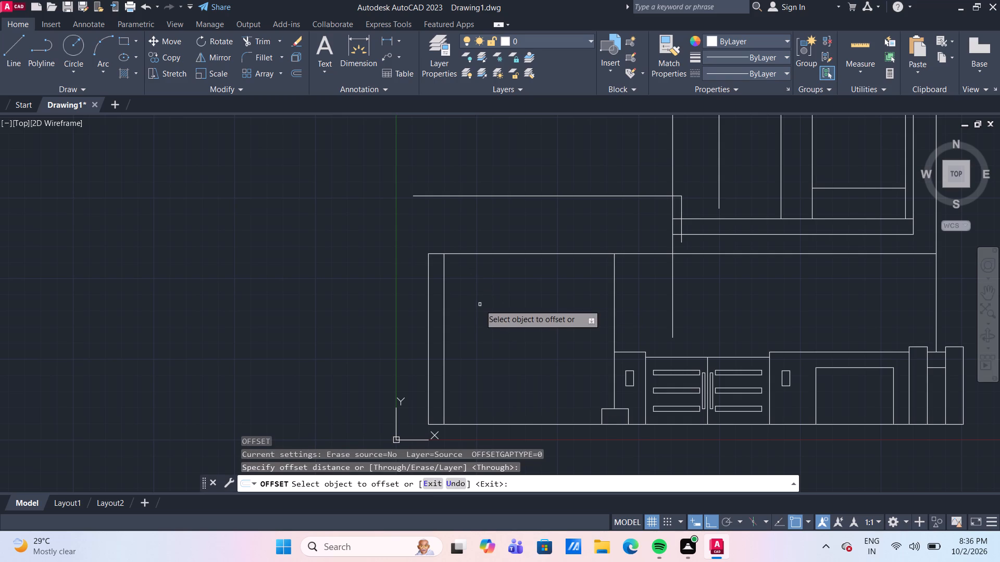
click(444, 298)
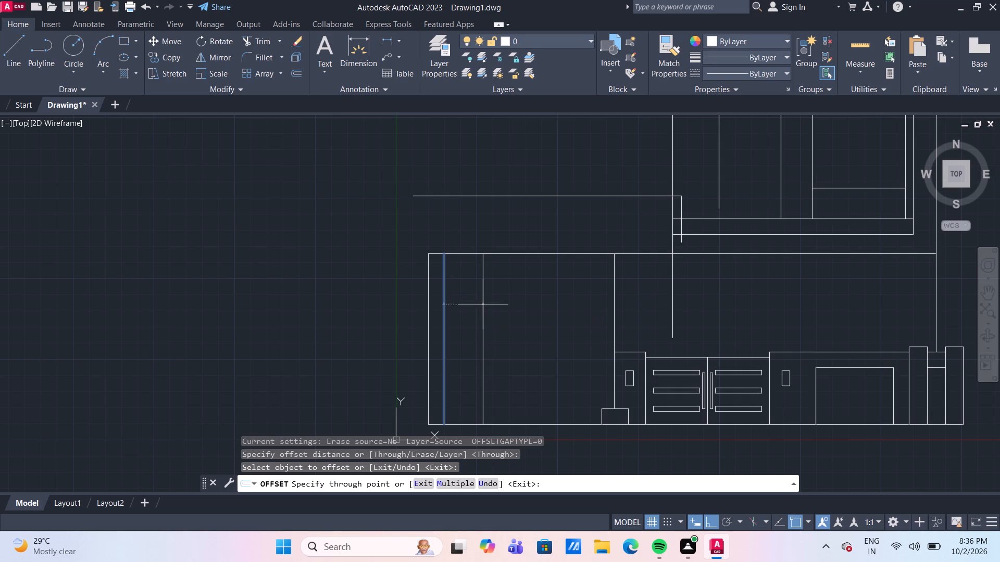
click(483, 304)
Offset the ground-floor block's top line 2' downward, and offset that new line about 4' further down.
drag(530, 256, 527, 265)
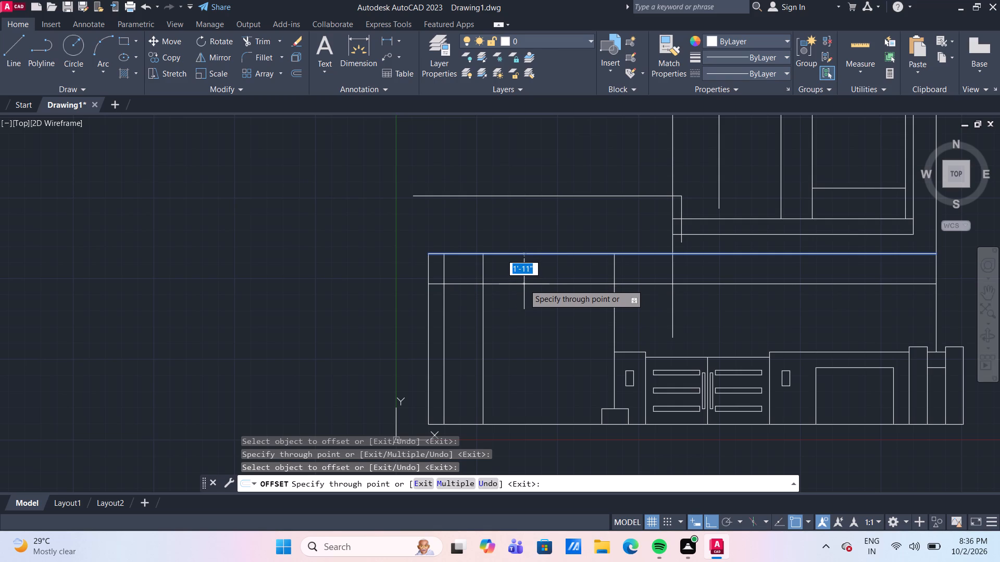
text(2')
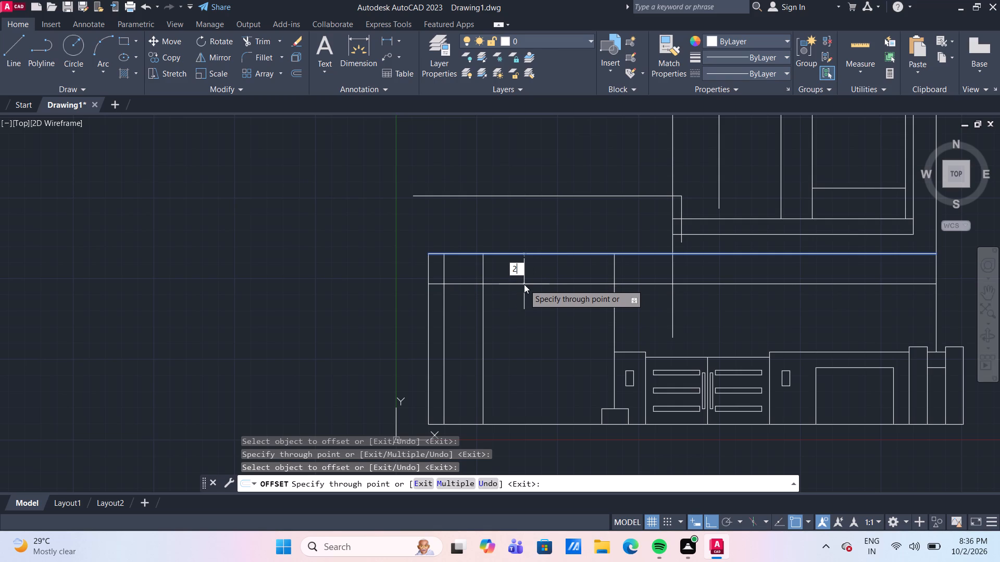
key(Return)
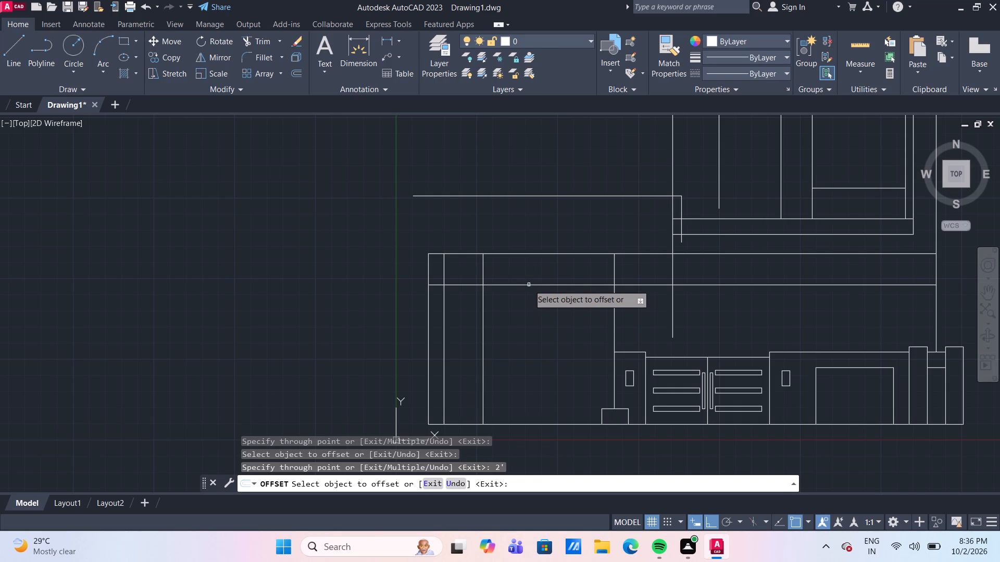
click(529, 285)
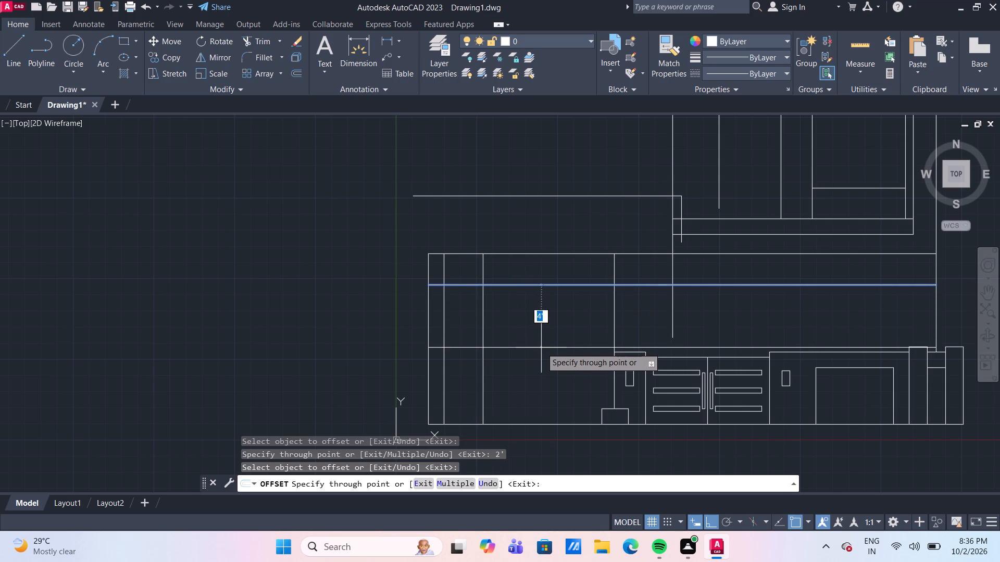
click(541, 348)
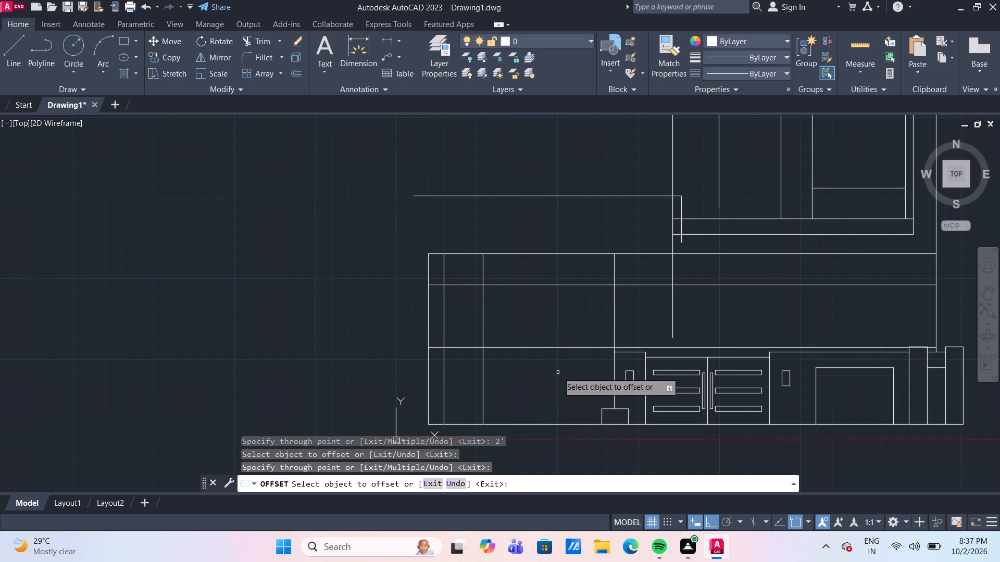
middle_drag(547, 380, 504, 350)
key(Escape)
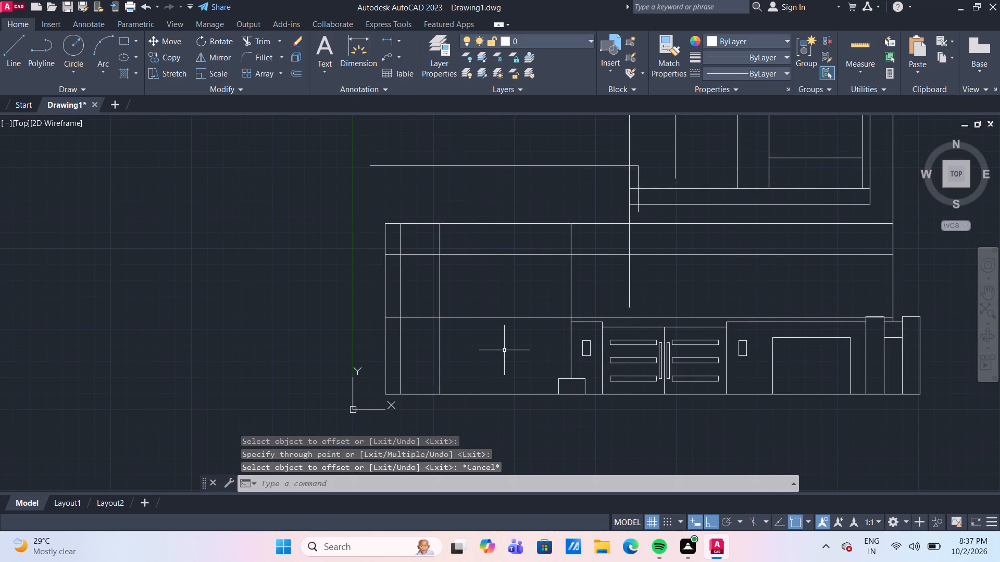
Trim away the lower offset line right of the gate-side wall vertical, including the leftover pieces at the right-hand pillars.
text(tr)
key(Return)
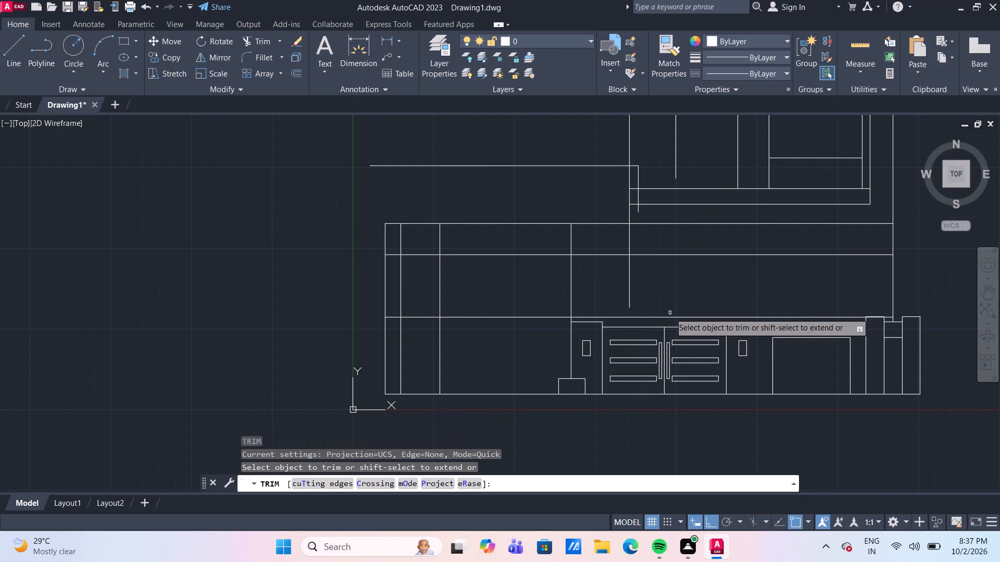
click(667, 318)
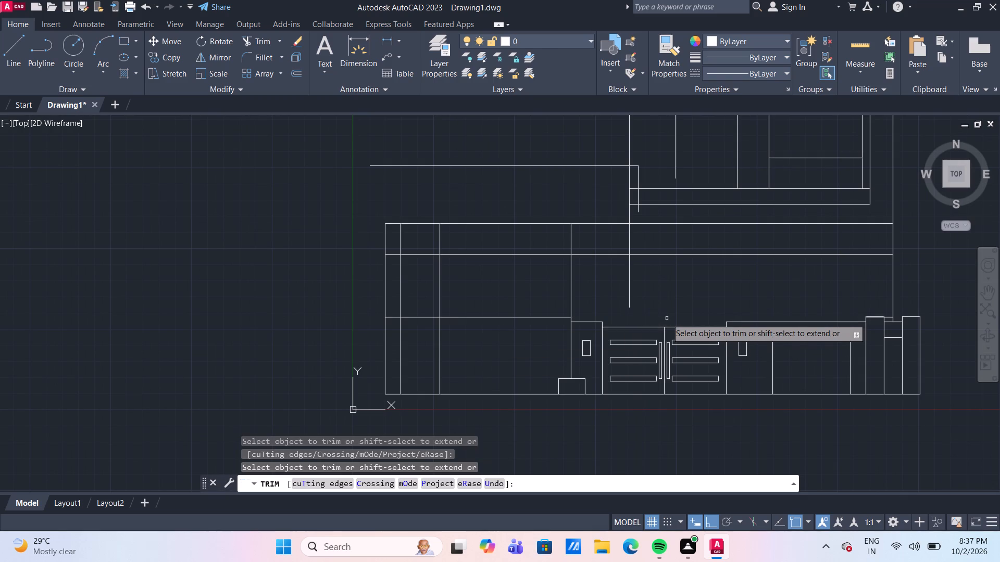
scroll(915, 324, up, 3)
scroll(876, 311, up, 2)
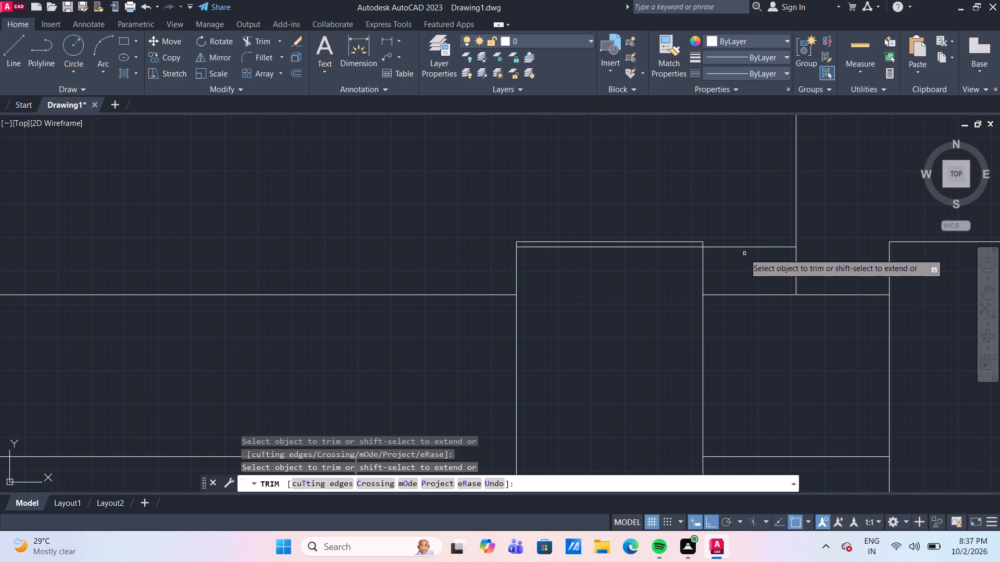
click(744, 245)
click(738, 261)
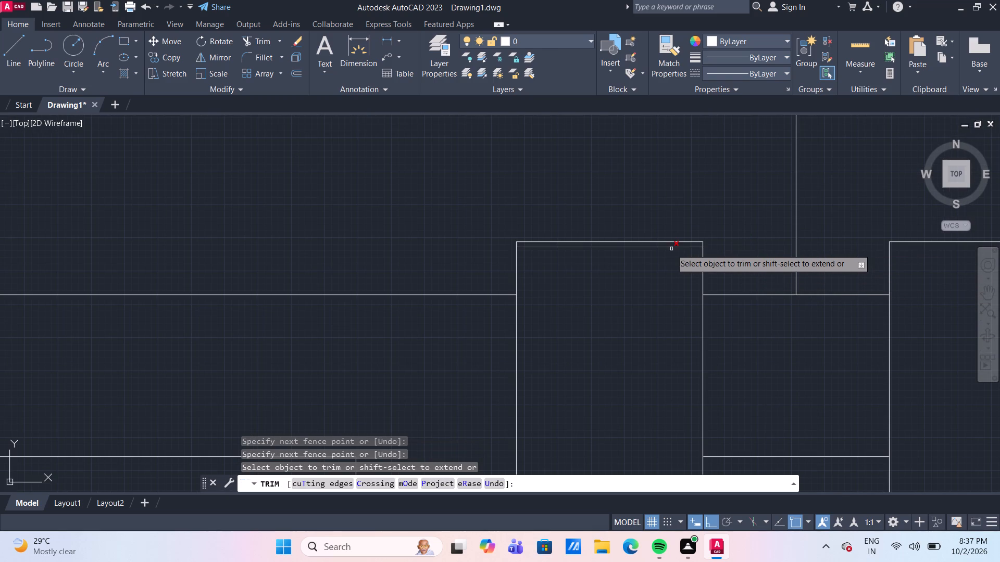
click(671, 248)
scroll(671, 248, down, 5)
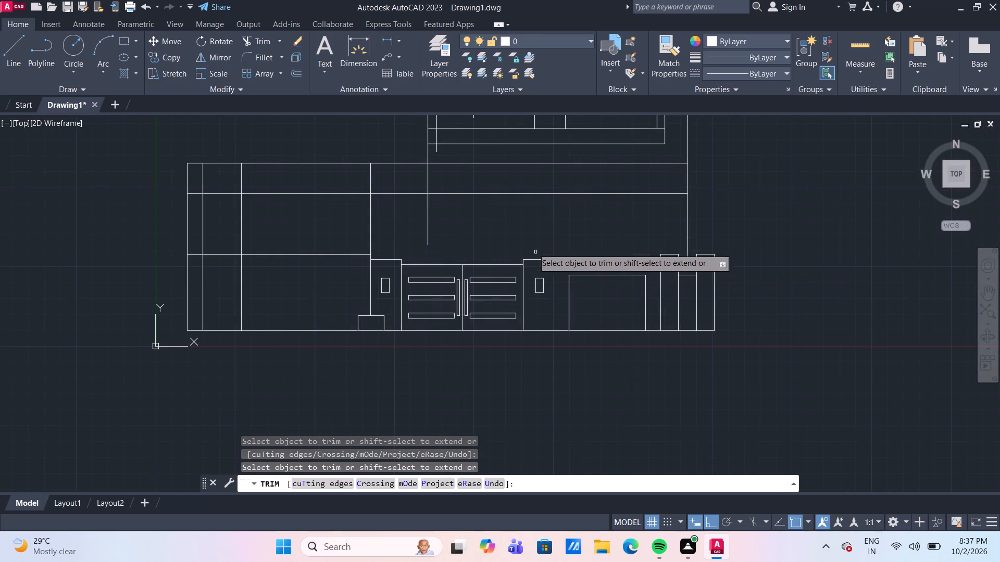
Trim the stubs of both horizontal offset lines between the ground-floor block's outer and inner left verticals.
middle_drag(398, 225, 615, 305)
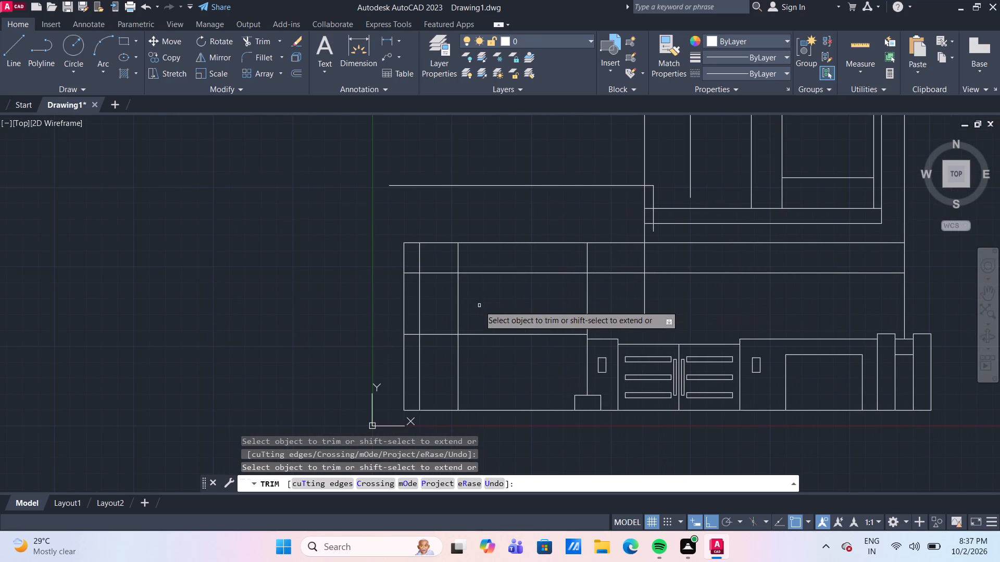
middle_drag(480, 305, 511, 260)
scroll(463, 290, up, 2)
middle_drag(463, 309, 479, 309)
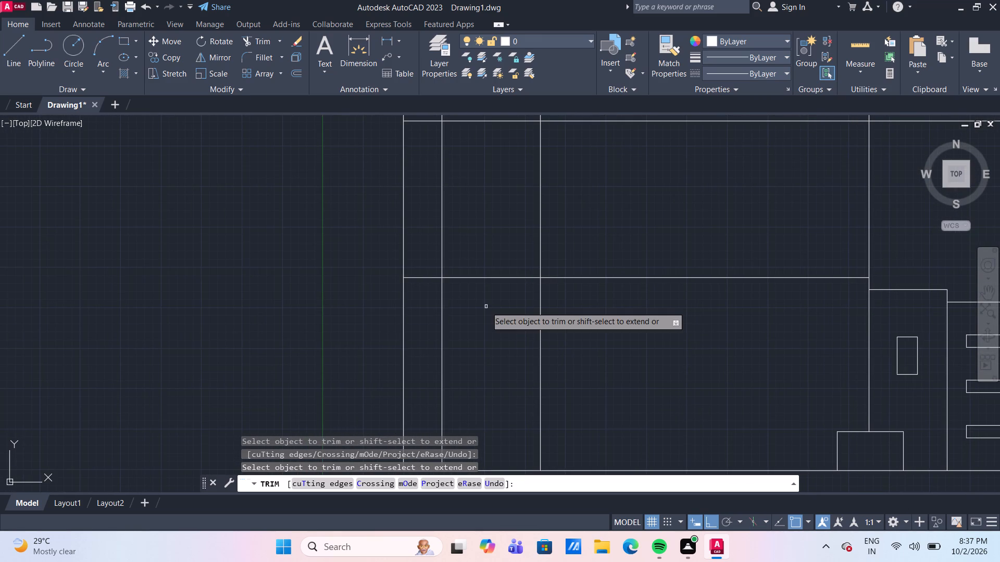
scroll(480, 306, down, 2)
middle_drag(460, 301, 442, 290)
click(437, 284)
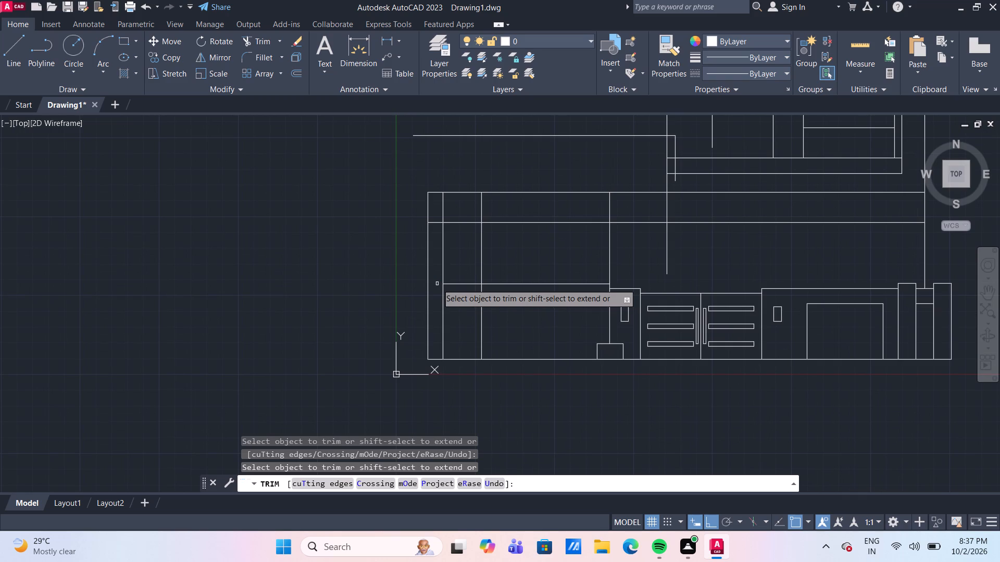
click(434, 222)
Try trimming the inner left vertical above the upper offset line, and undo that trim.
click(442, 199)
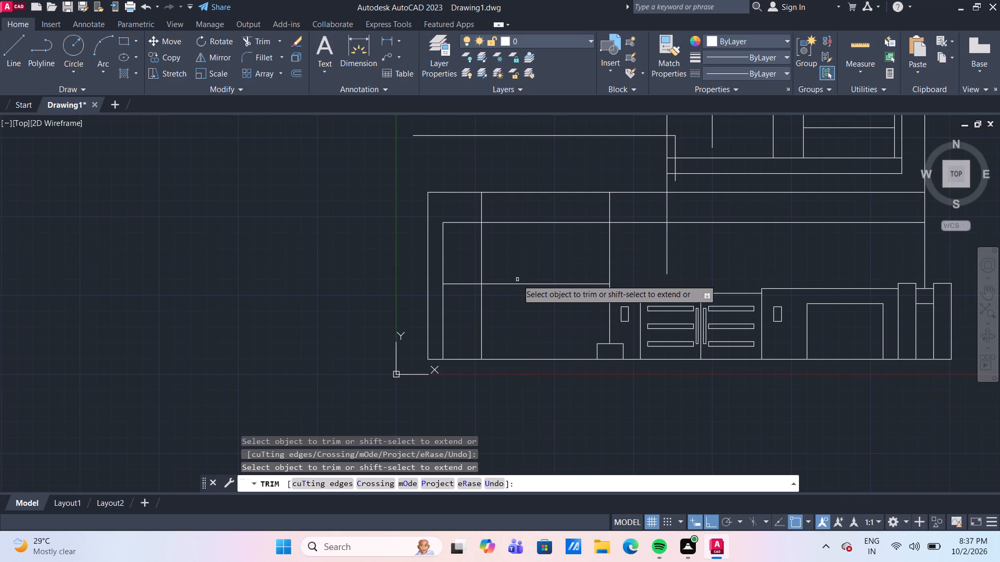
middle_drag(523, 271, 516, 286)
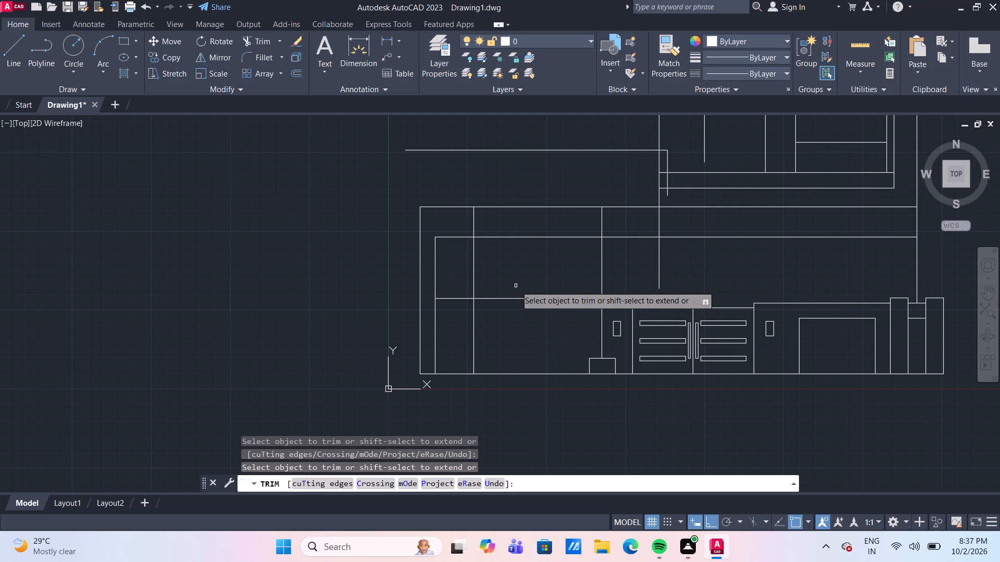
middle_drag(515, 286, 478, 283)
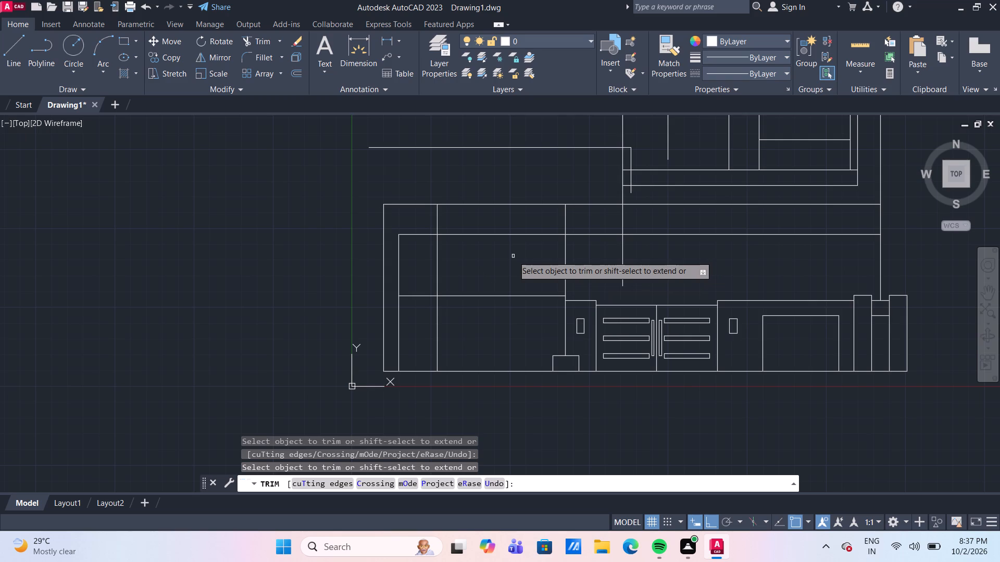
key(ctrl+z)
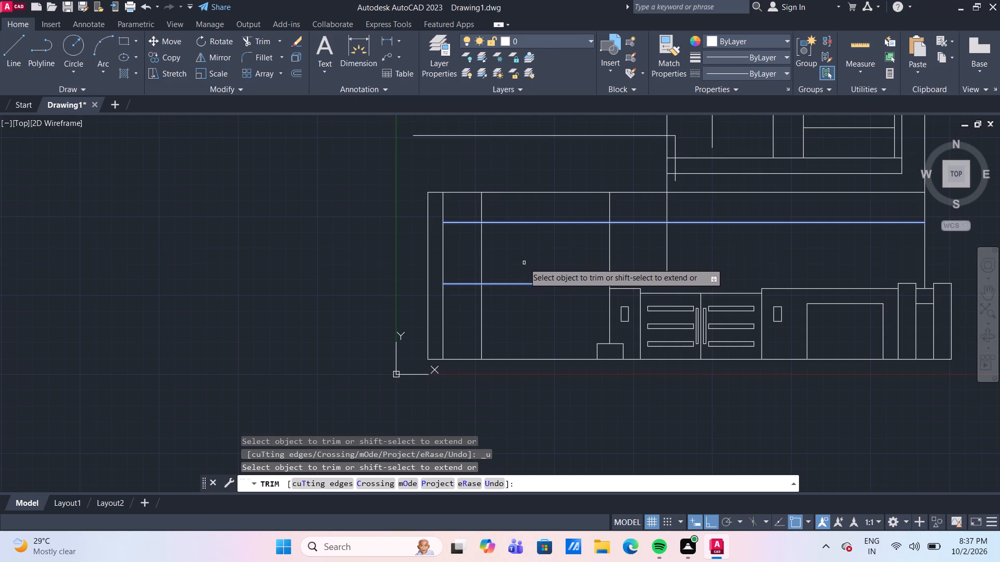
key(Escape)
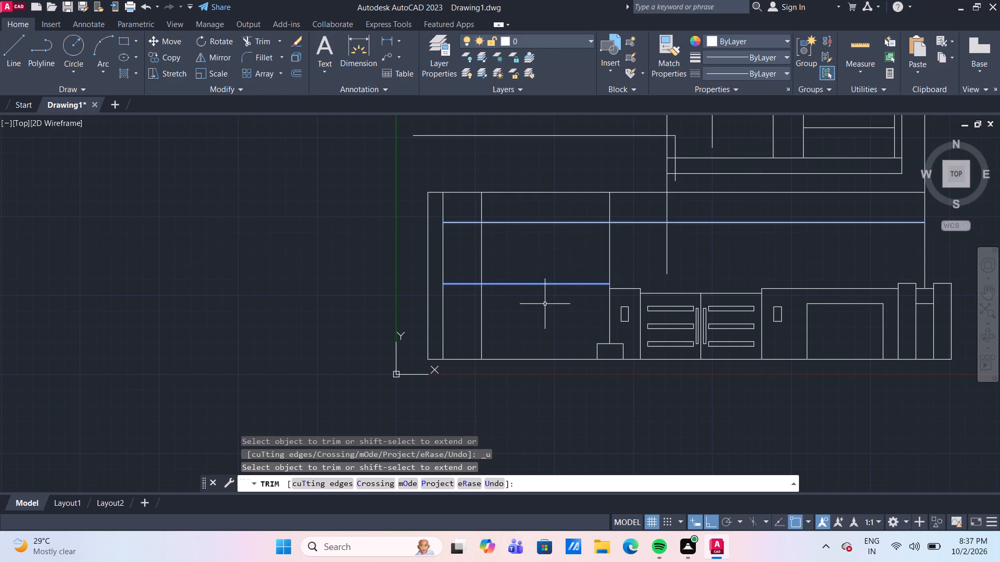
Draw a diagonal from the inner left vertical's top end to where the new vertical crosses the upper offset line.
middle_drag(545, 303, 491, 289)
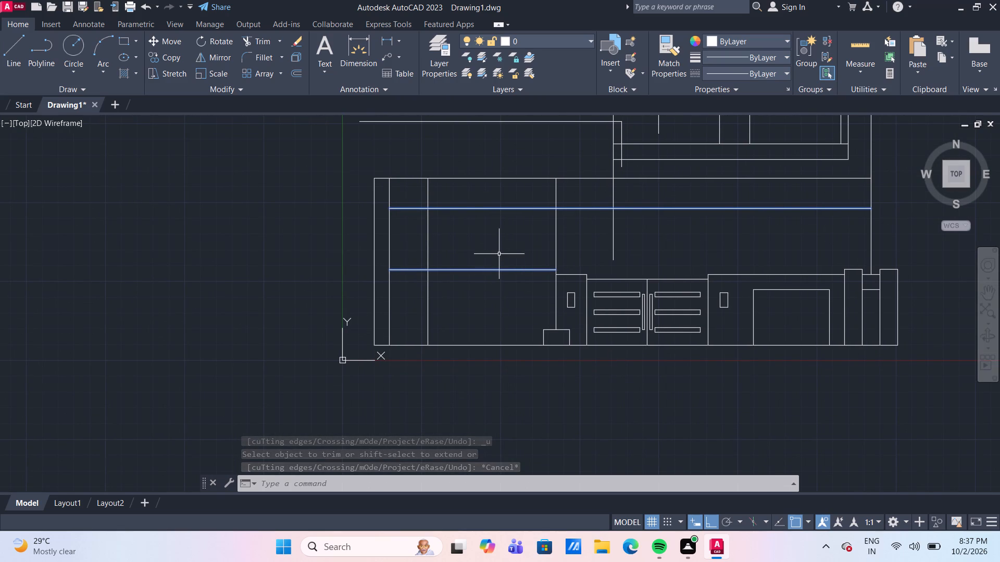
middle_drag(499, 254, 502, 269)
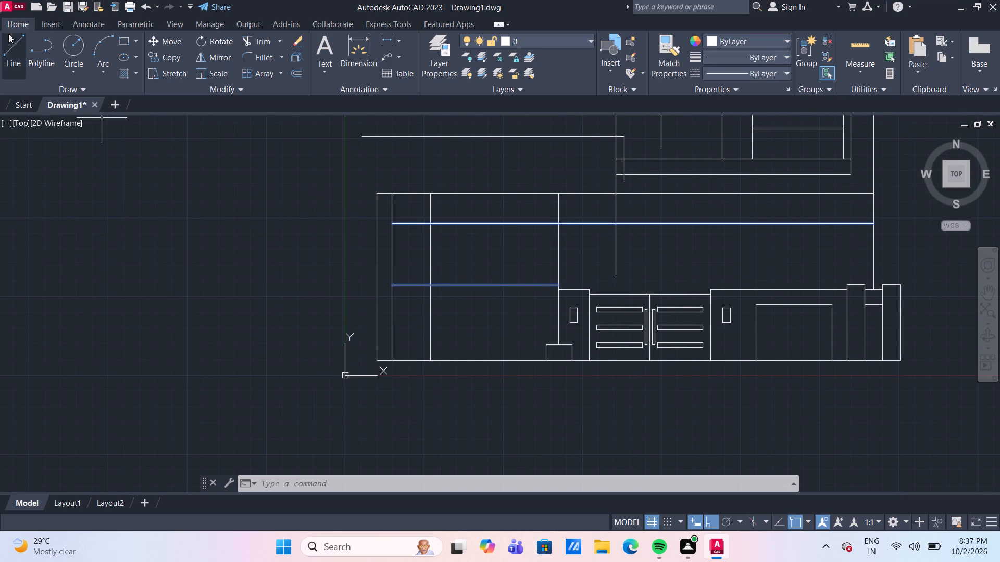
click(21, 40)
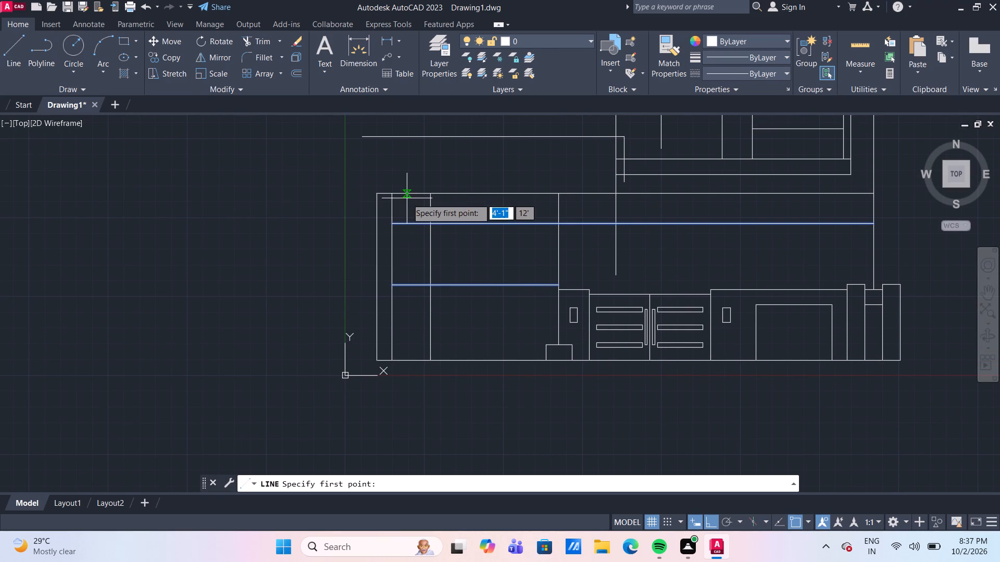
click(390, 195)
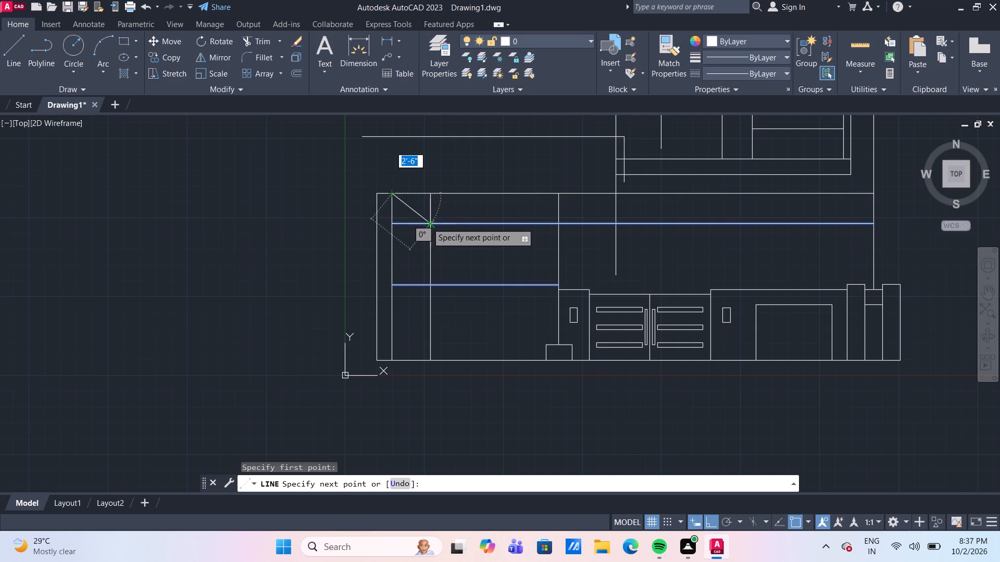
click(427, 220)
key(Escape)
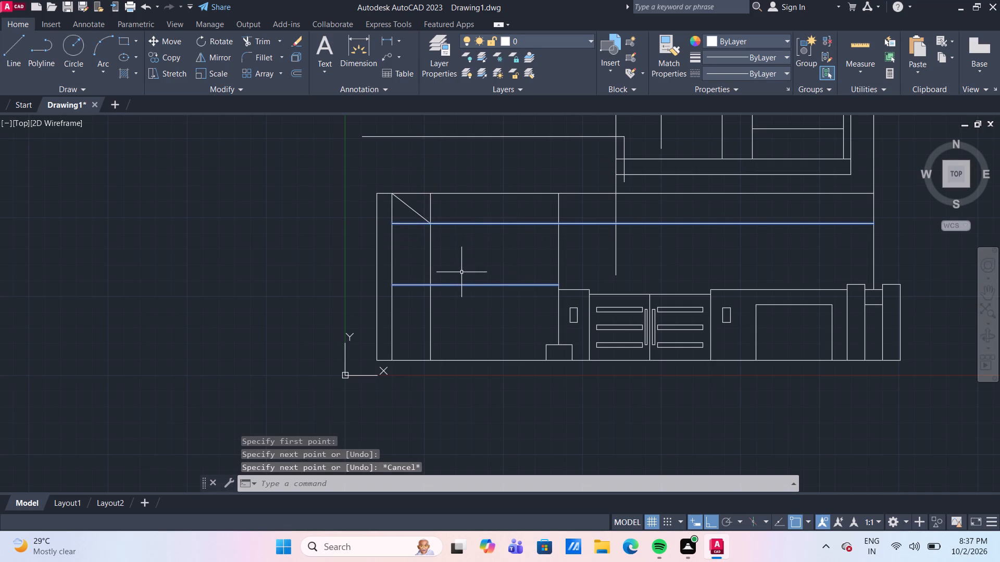
Trim the new vertical above and below the offset lines, and both offset lines left of it, leaving the angled frame's outline.
text(tr)
key(Return)
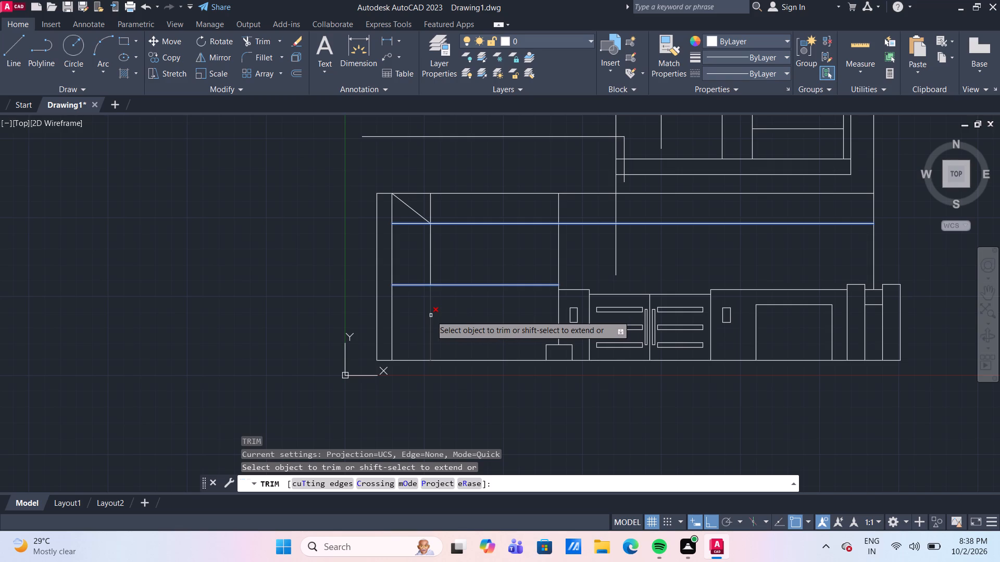
click(431, 315)
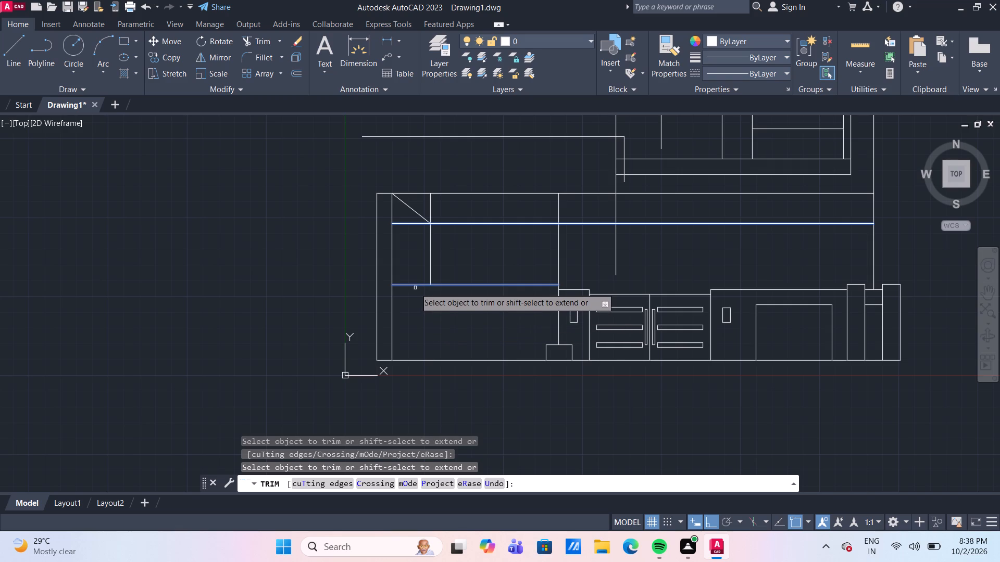
click(414, 284)
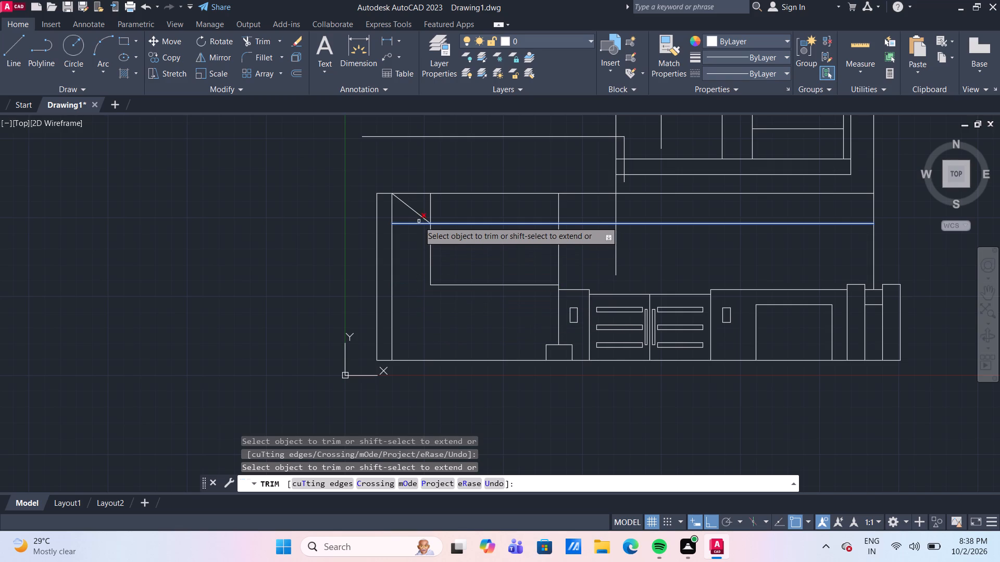
click(417, 225)
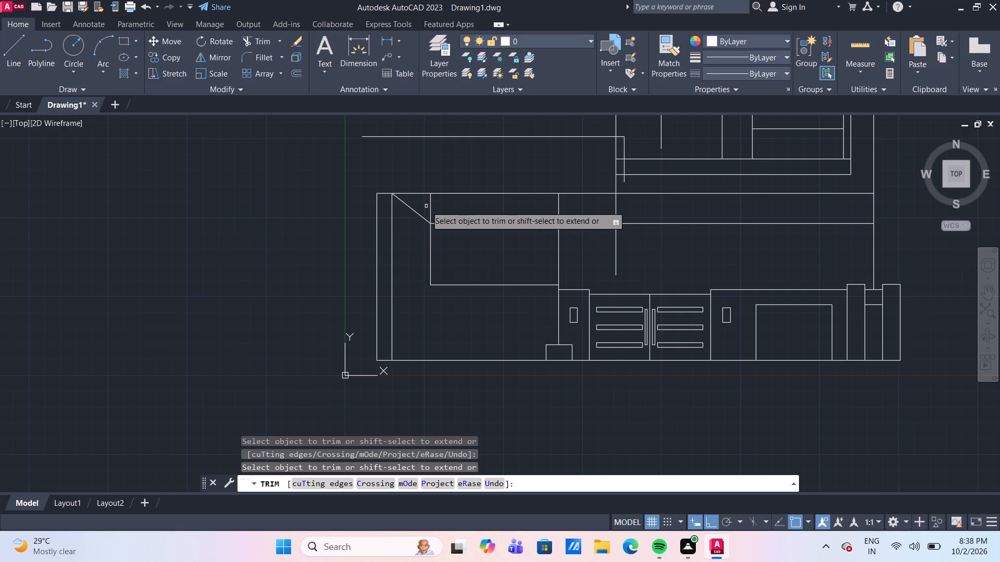
click(429, 207)
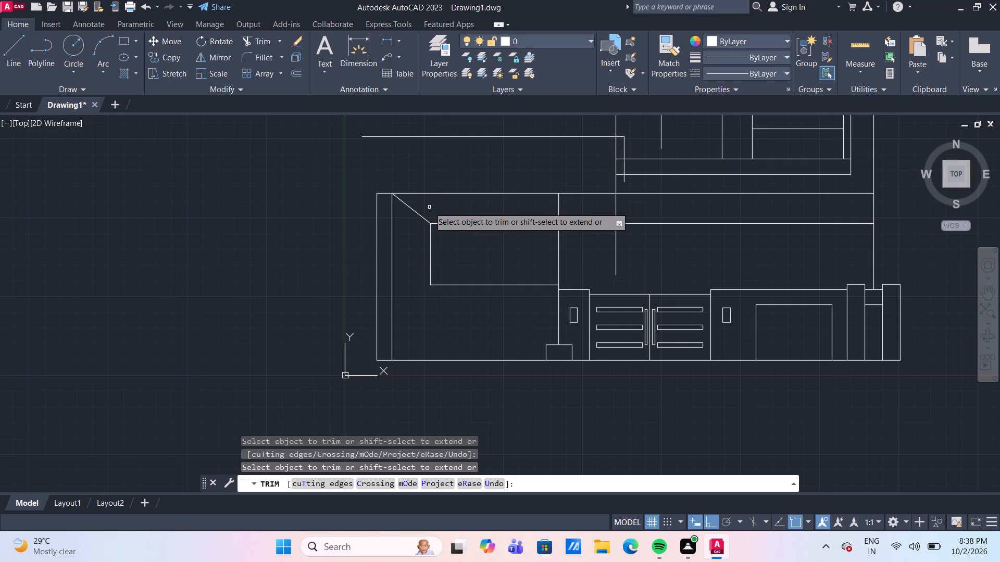
Trim the gate-side wall vertical above the upper offset line, that line up to the upper storey's left wall, and the wall's tail below it.
click(559, 210)
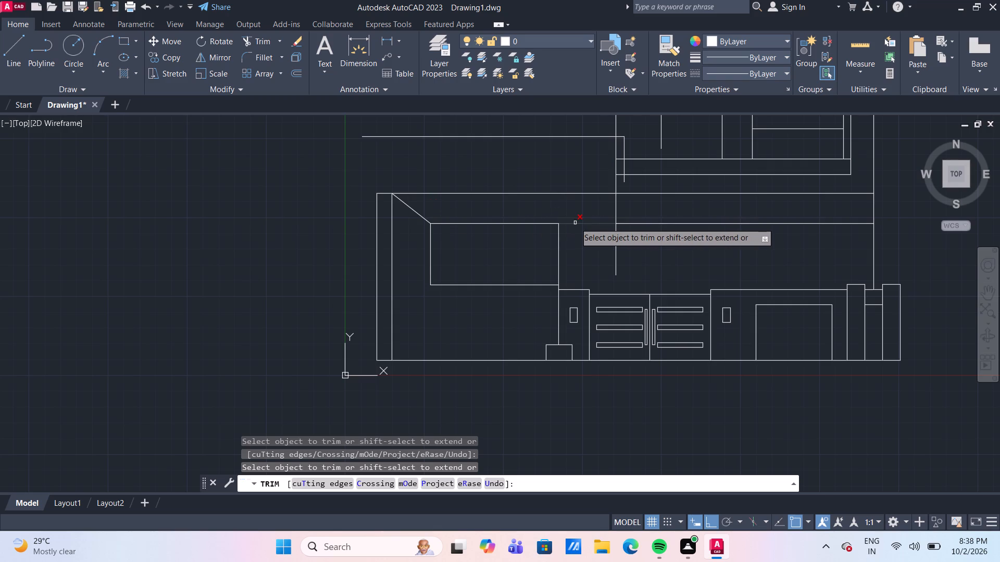
click(575, 223)
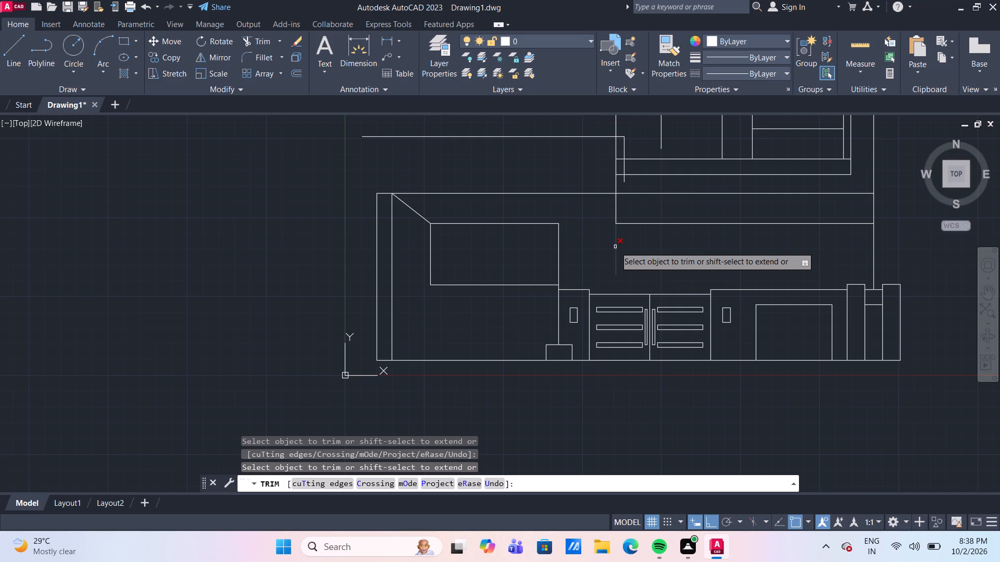
click(615, 247)
middle_drag(570, 222, 576, 227)
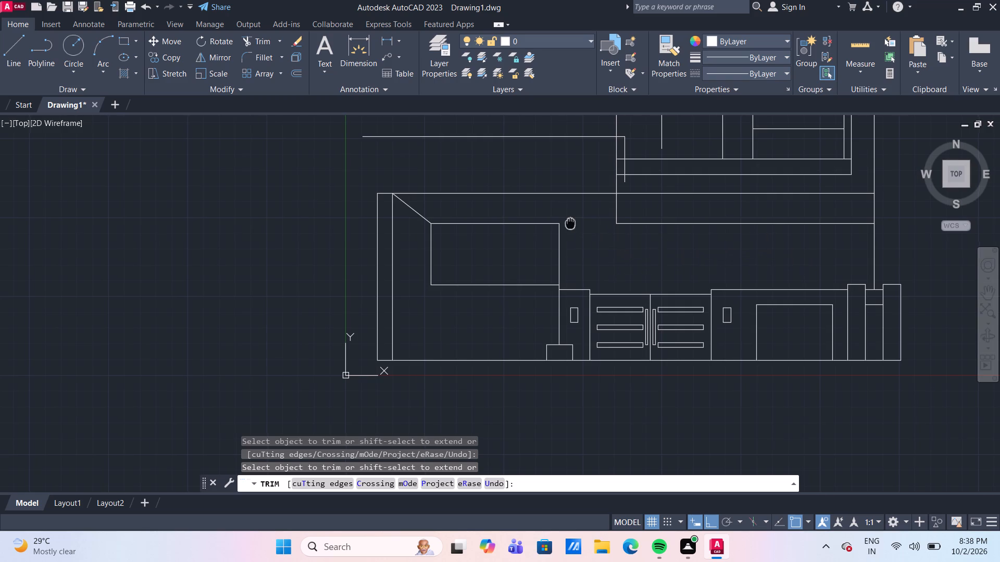
middle_drag(576, 227, 569, 262)
scroll(593, 258, down, 1)
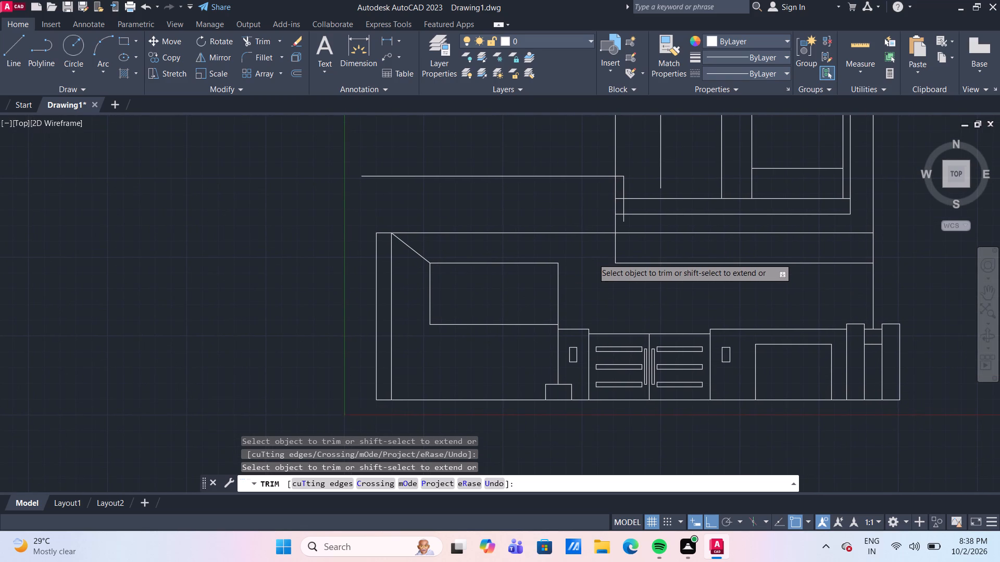
scroll(593, 258, up, 1)
middle_drag(593, 258, 594, 274)
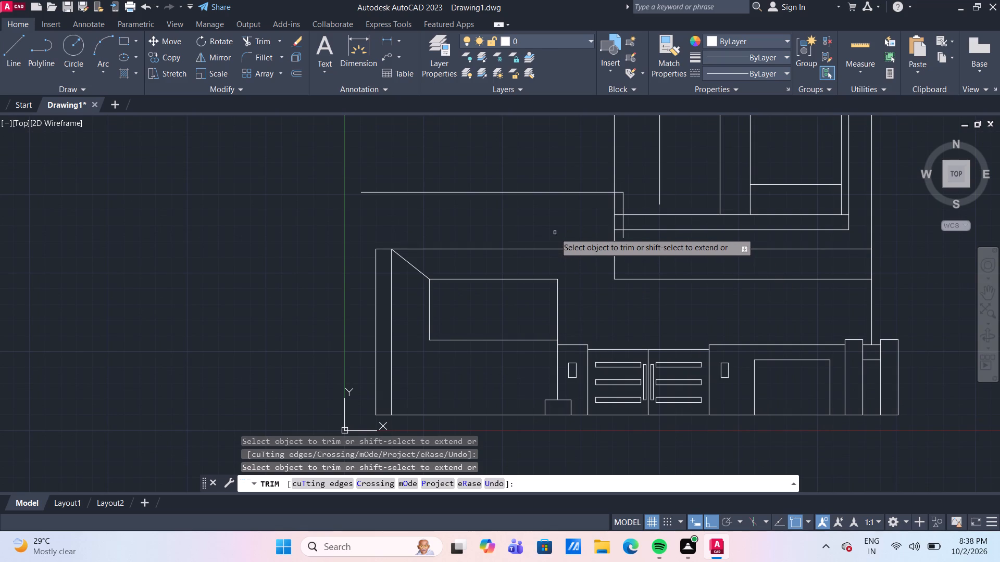
key(Escape)
scroll(573, 295, up, 1)
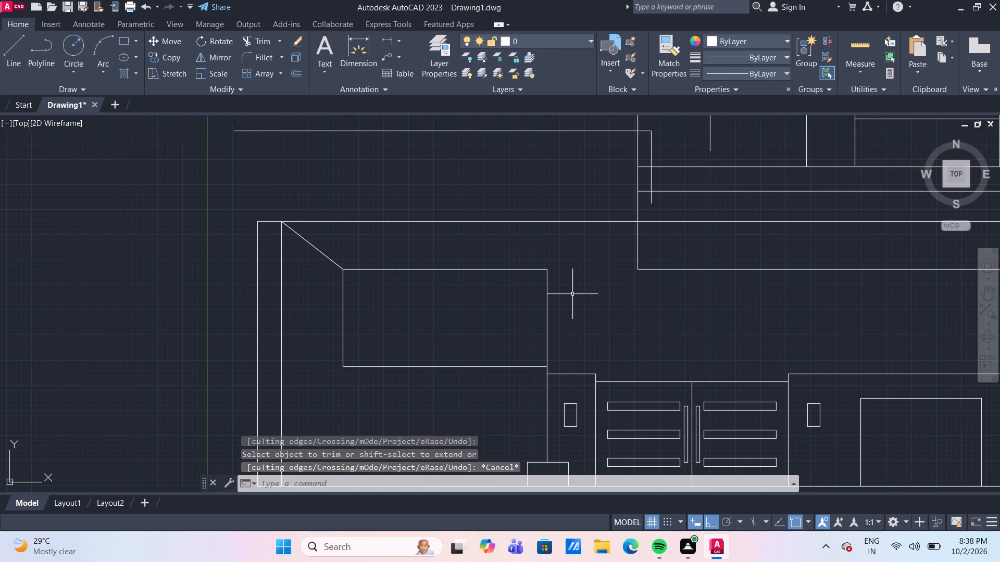
middle_click(572, 293)
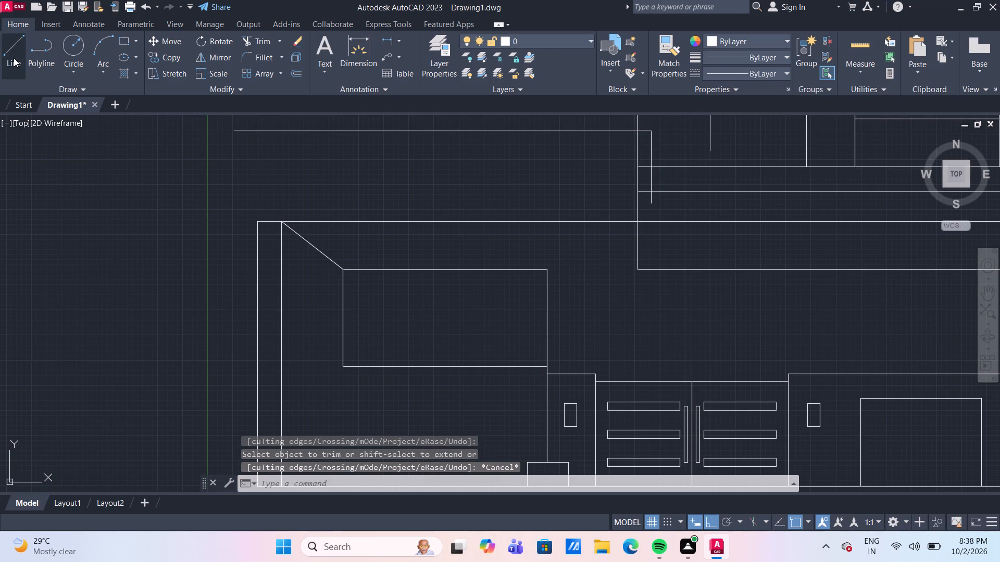
Draw a line 9" up from the angled frame's upper right corner, continuing horizontally right past the upper storey's left wall line.
click(14, 58)
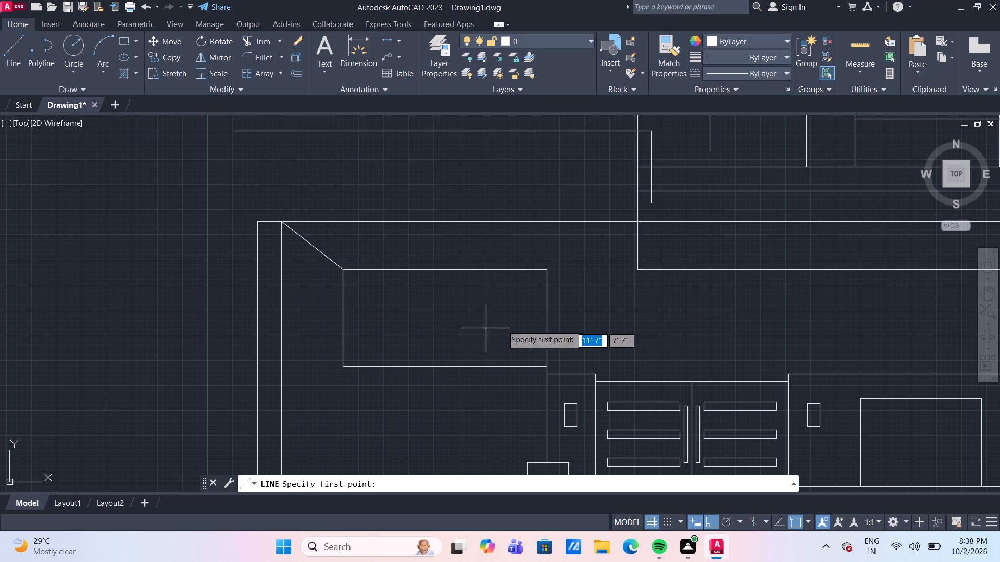
scroll(547, 276, down, 1)
scroll(545, 274, up, 3)
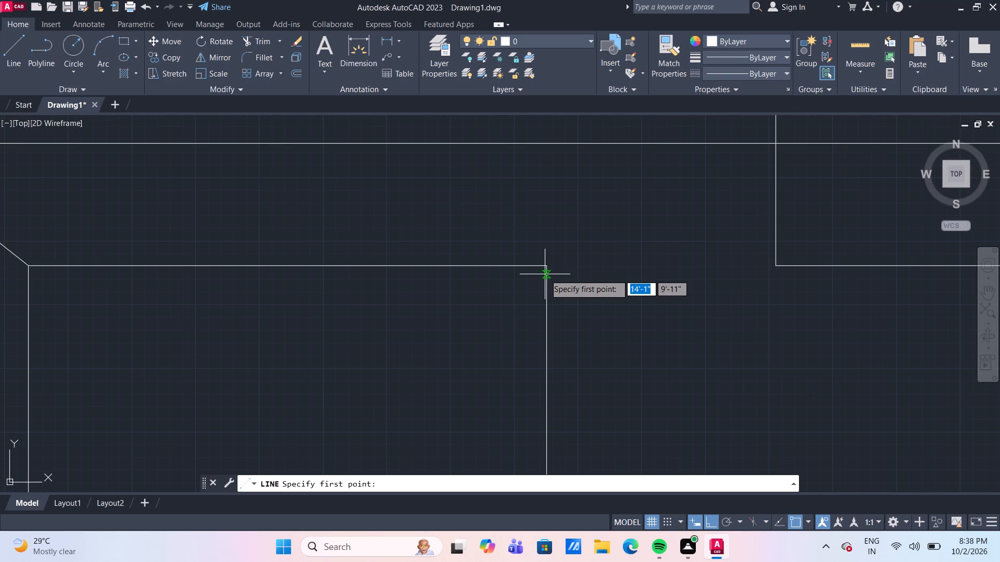
drag(546, 266, 547, 258)
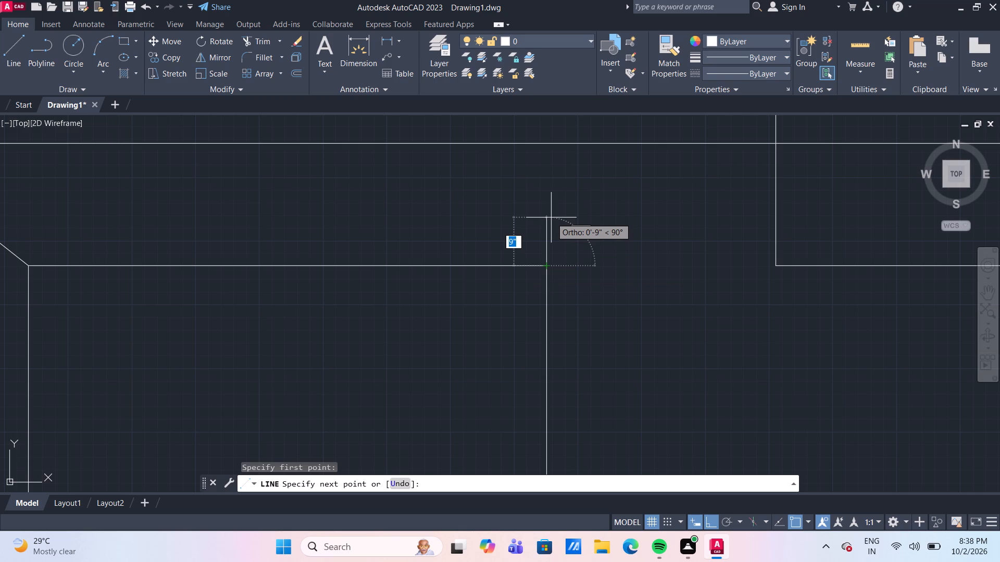
text(9")
key(Return)
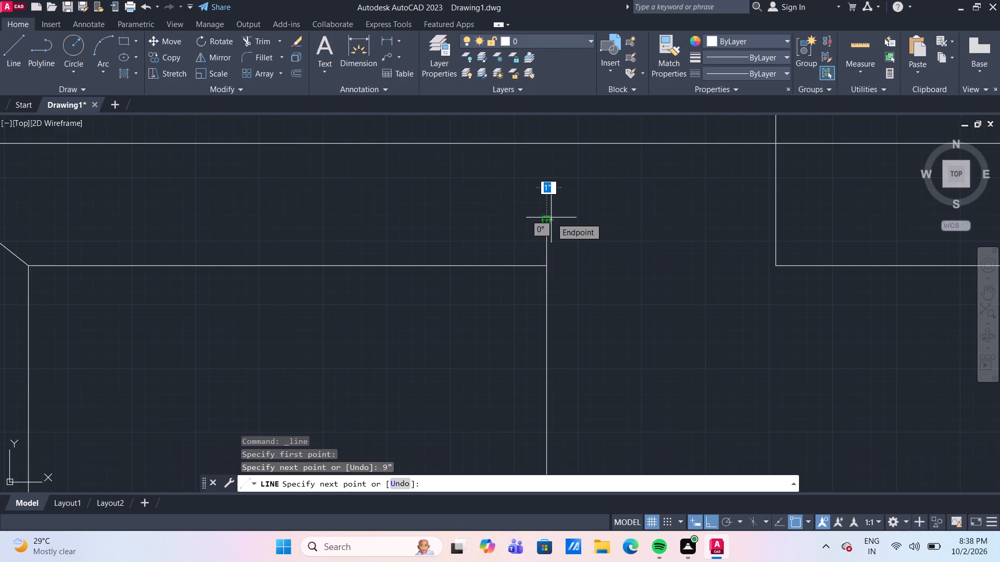
scroll(759, 188, down, 2)
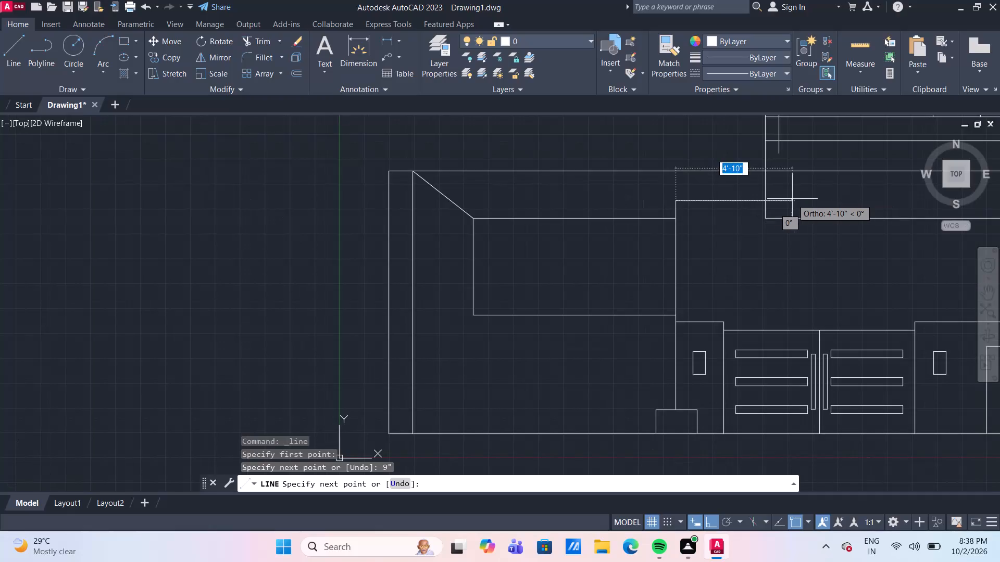
middle_drag(793, 199, 587, 188)
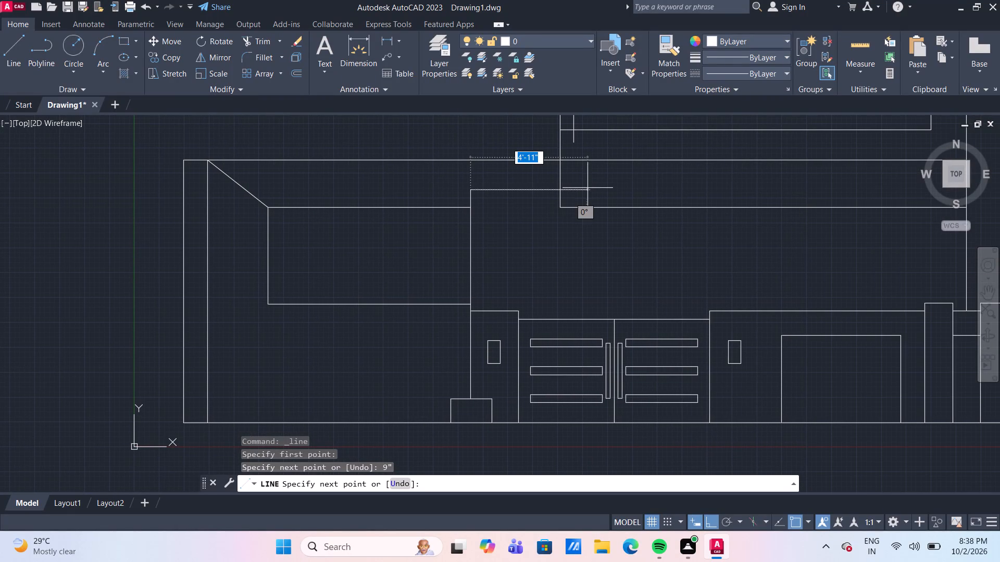
scroll(618, 187, up, 1)
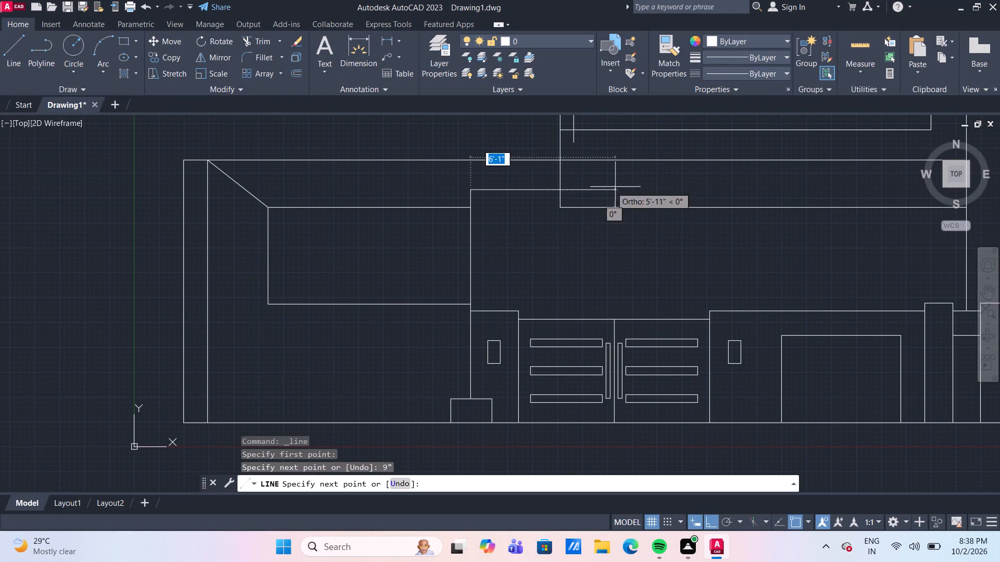
click(667, 187)
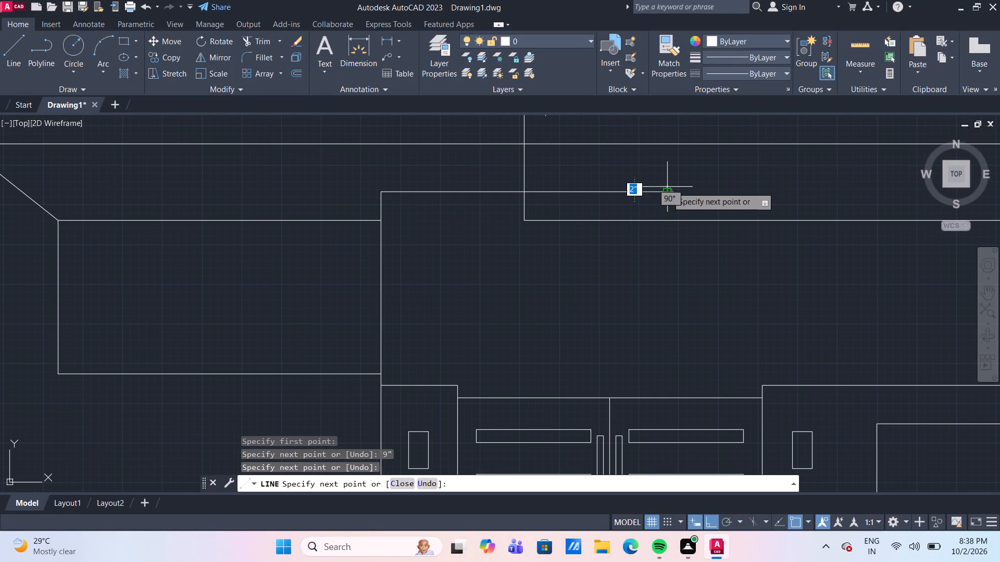
key(Escape)
scroll(667, 187, down, 3)
scroll(667, 187, up, 1)
middle_drag(667, 187, 655, 226)
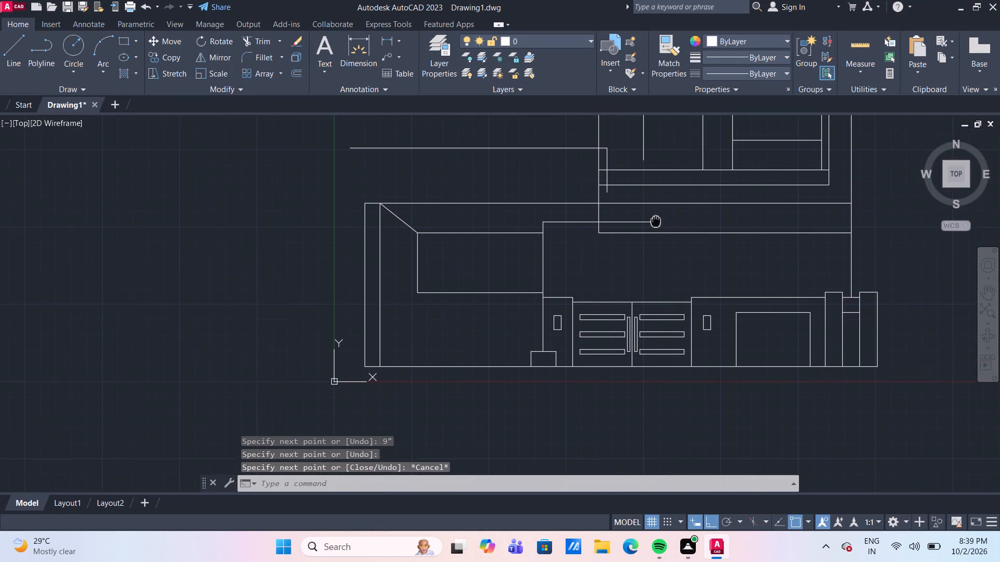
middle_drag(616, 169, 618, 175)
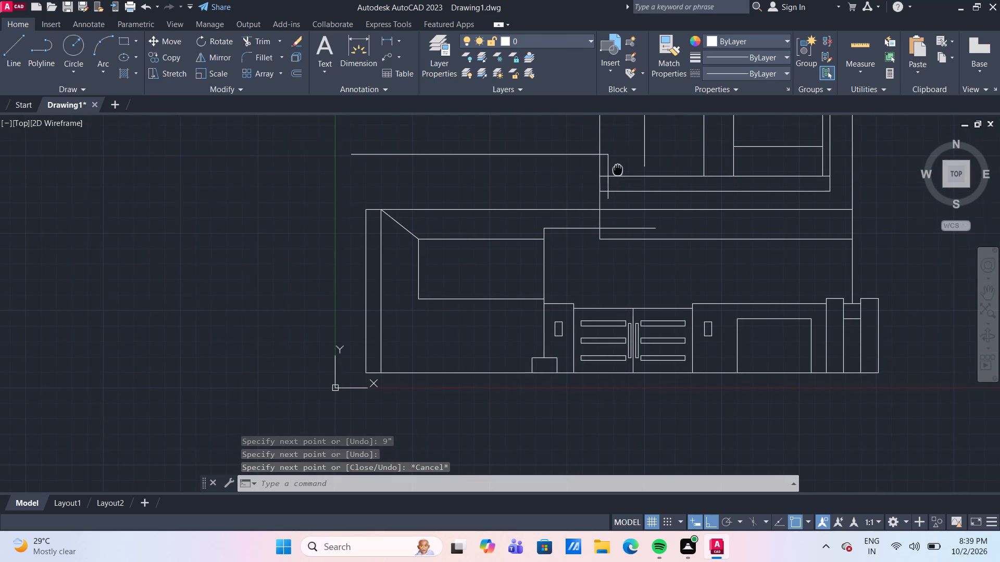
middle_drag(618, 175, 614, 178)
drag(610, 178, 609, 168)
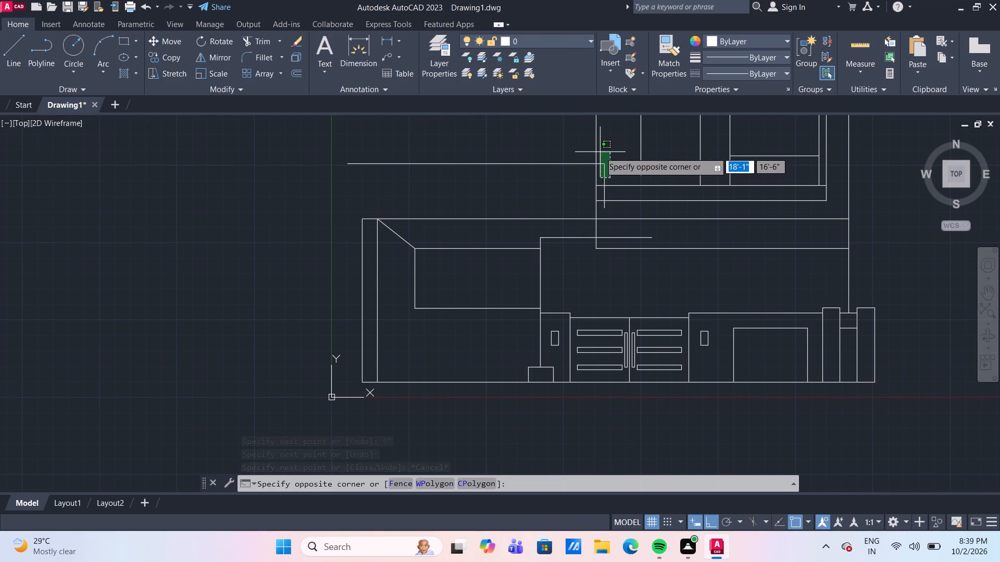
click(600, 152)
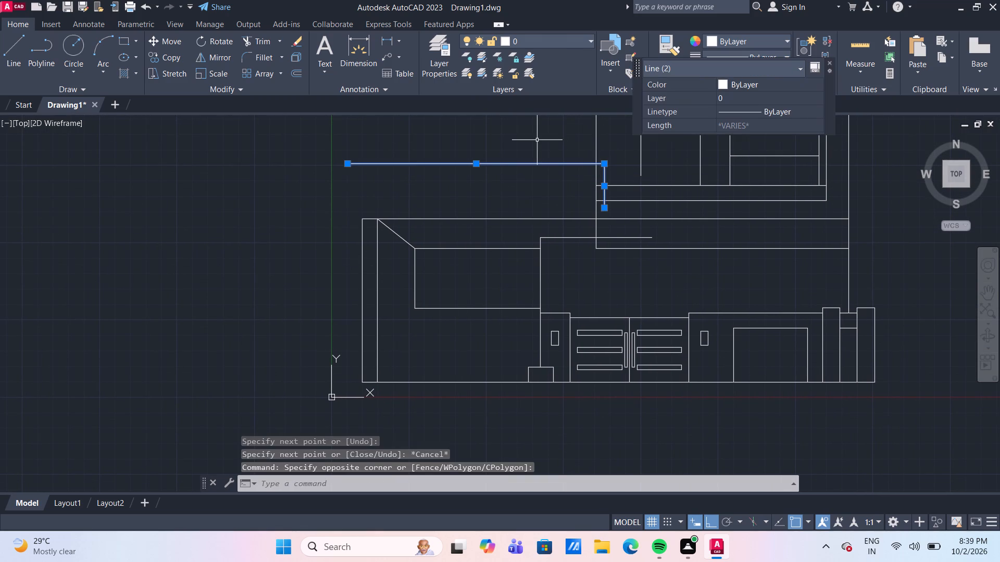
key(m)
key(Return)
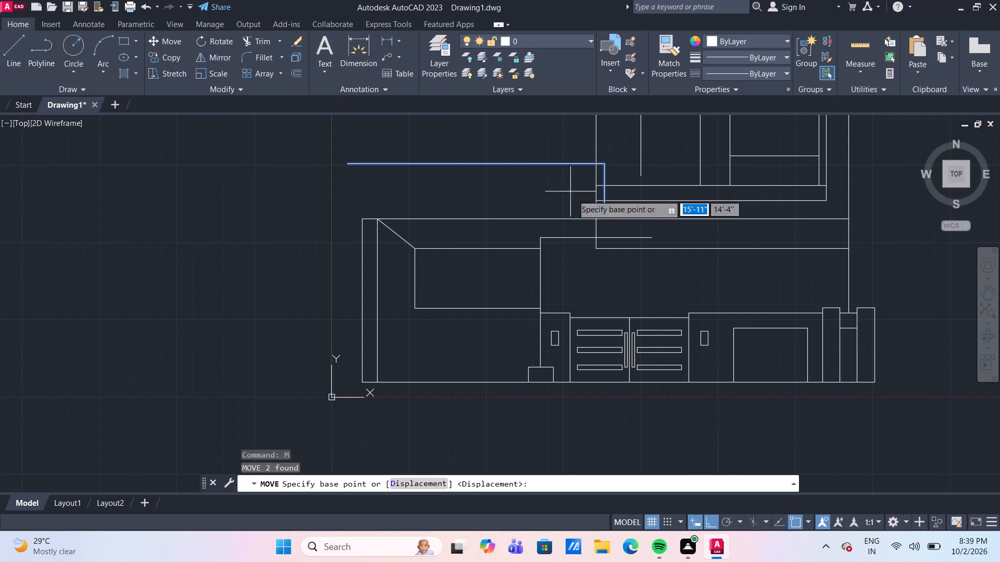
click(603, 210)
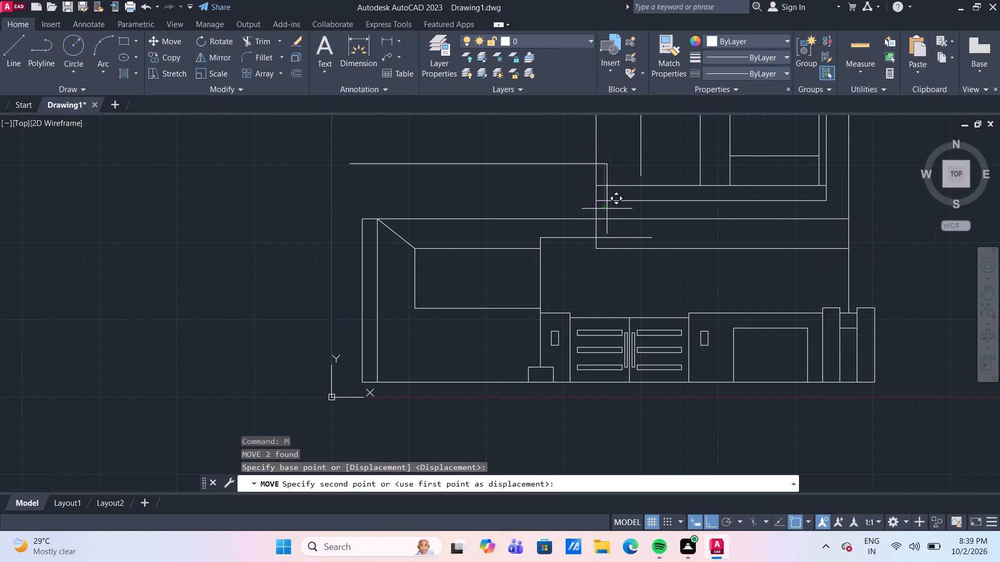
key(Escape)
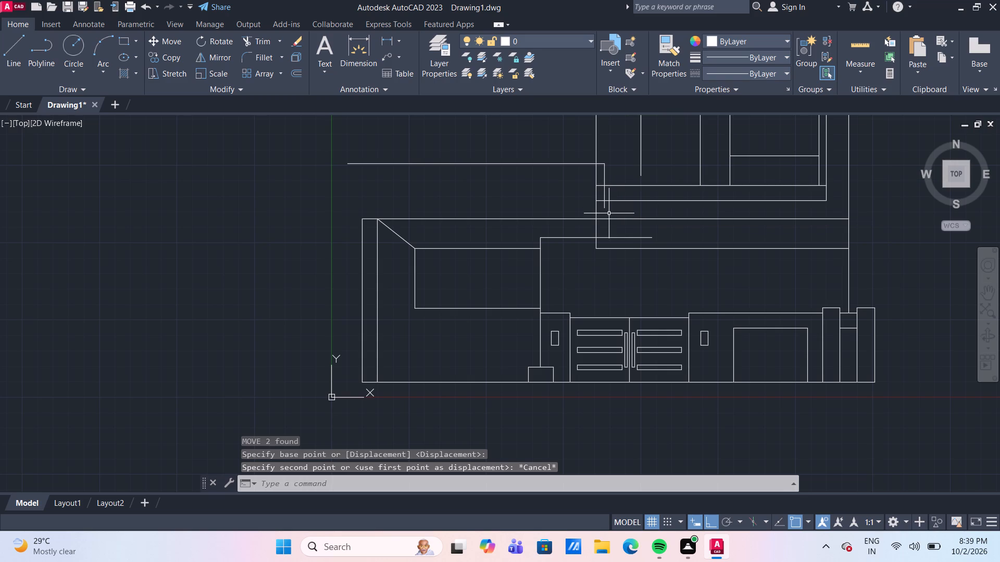
Extend the short vertical beside the upper storey's left wall down to the new horizontal line, and trim that line right of it.
text(tr)
key(Return)
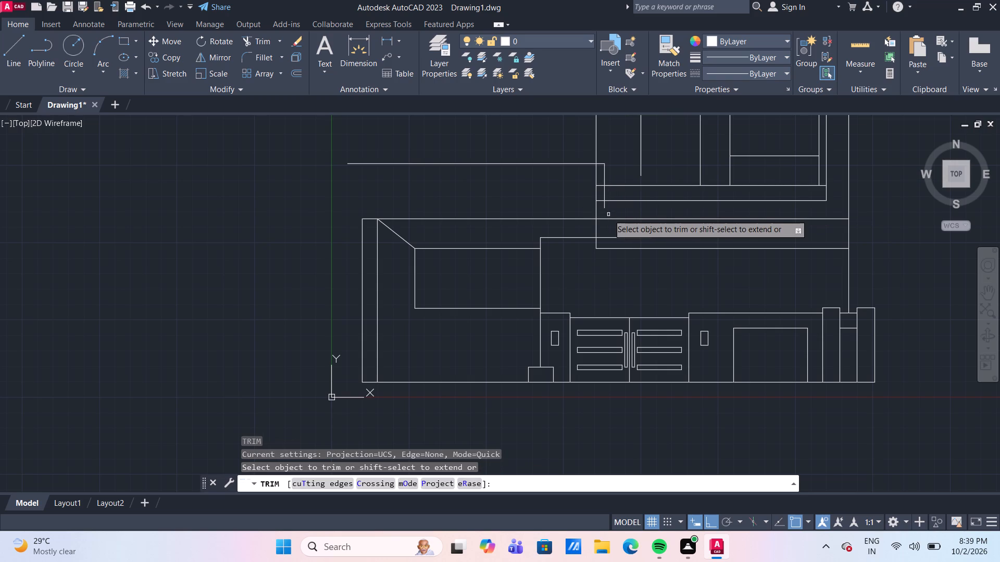
shift+click(606, 207)
shift+click(604, 212)
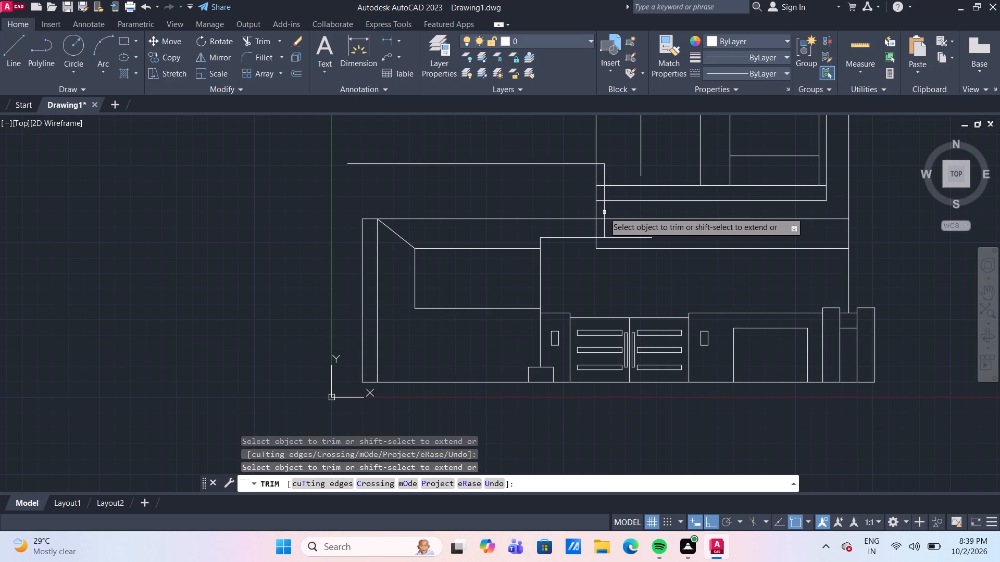
click(618, 237)
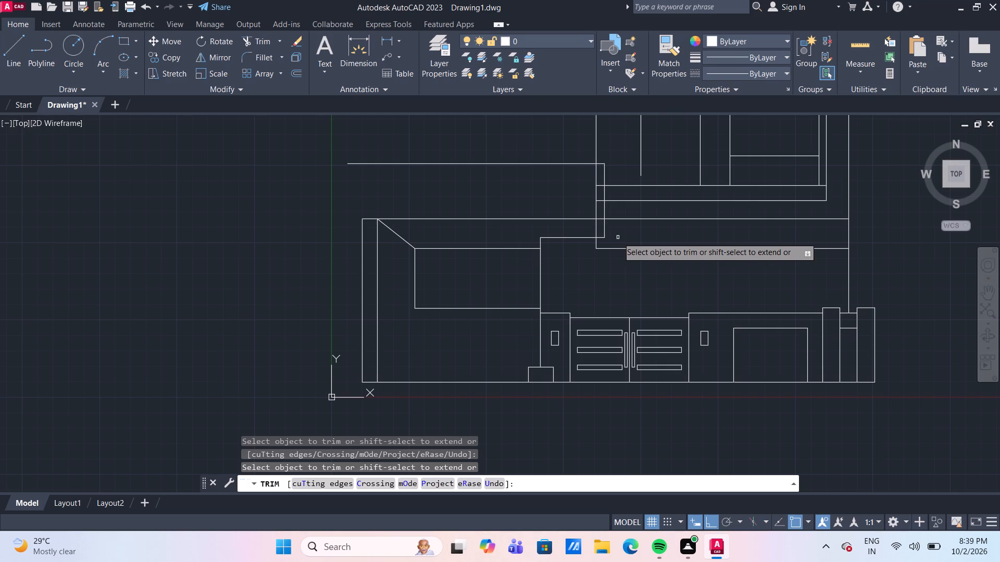
middle_drag(627, 277, 621, 267)
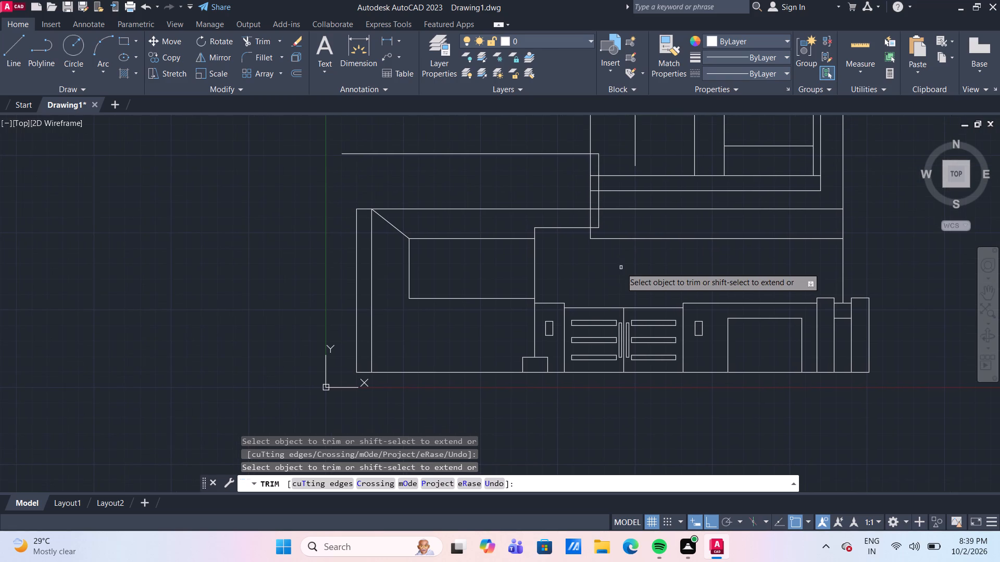
scroll(621, 267, down, 2)
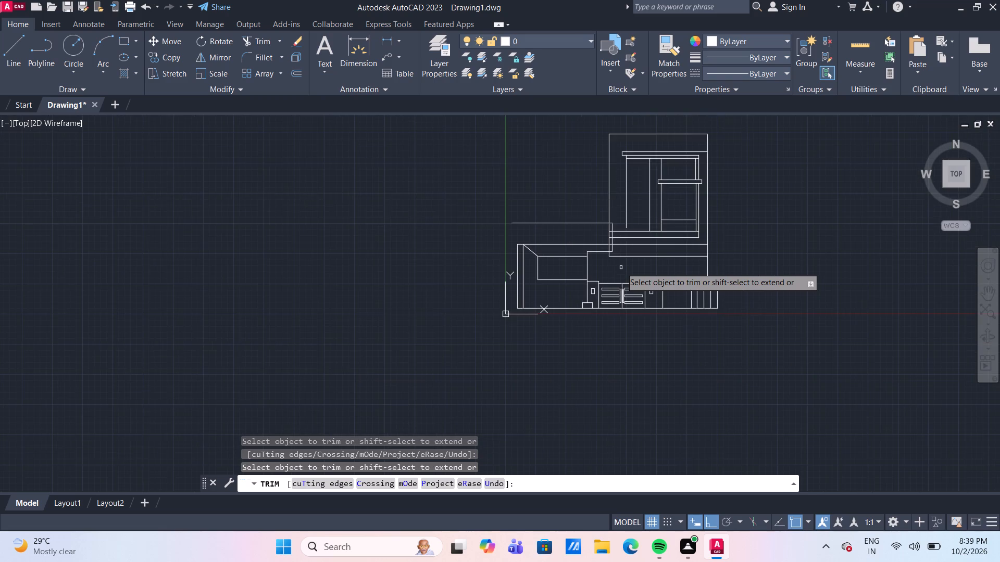
middle_drag(614, 264, 571, 251)
scroll(580, 272, up, 3)
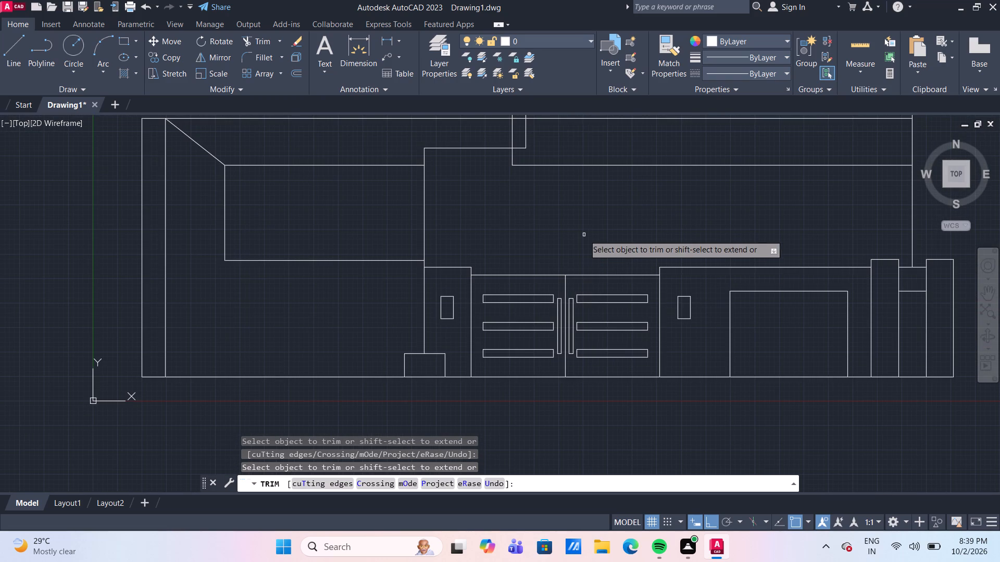
key(Escape)
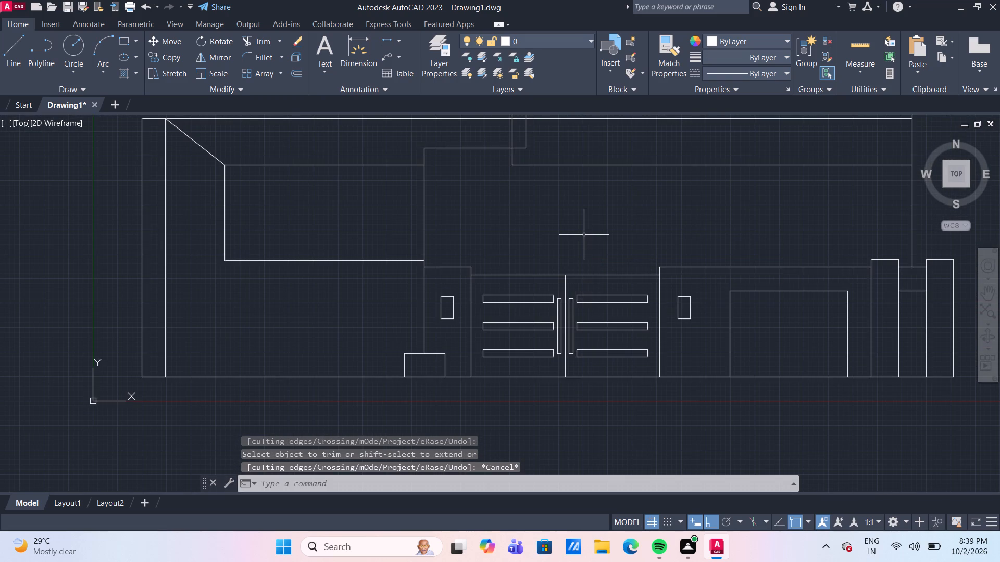
Draw a vertical line about 8'-11" from the top edge of the gate's right leaf up to the upper storey frame's inner base line.
key(l)
key(Return)
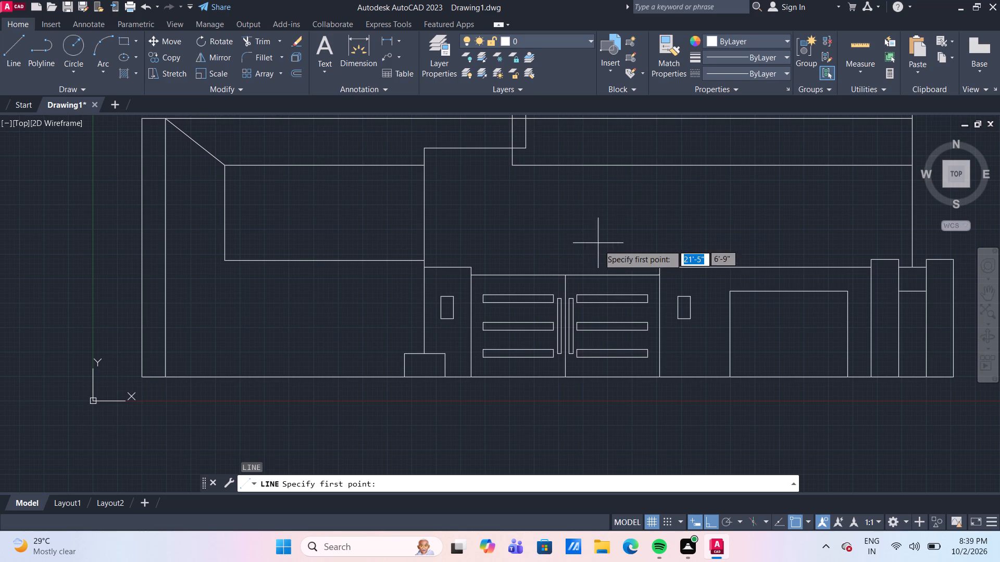
click(603, 275)
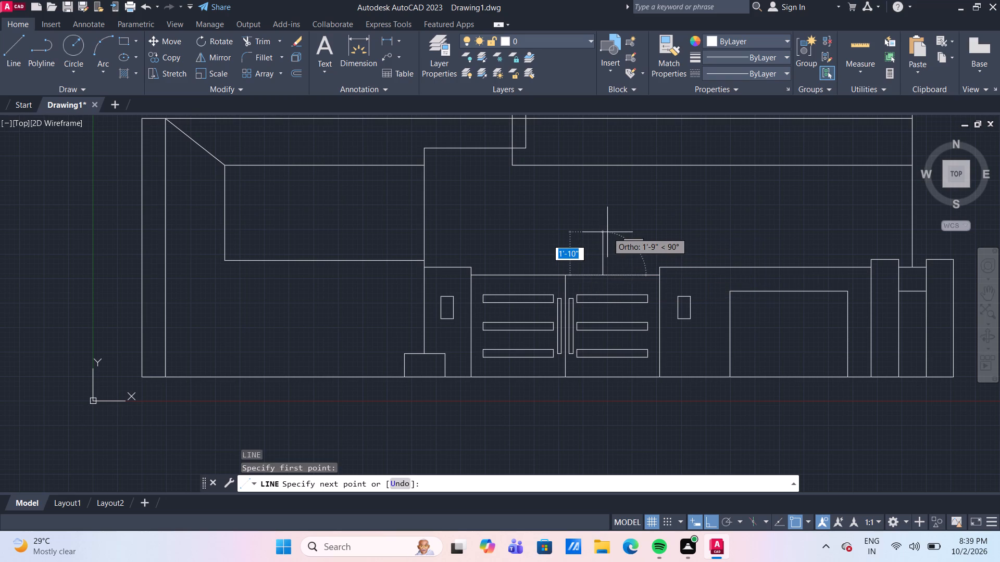
scroll(607, 232, down, 2)
scroll(607, 232, up, 1)
middle_drag(607, 220, 607, 225)
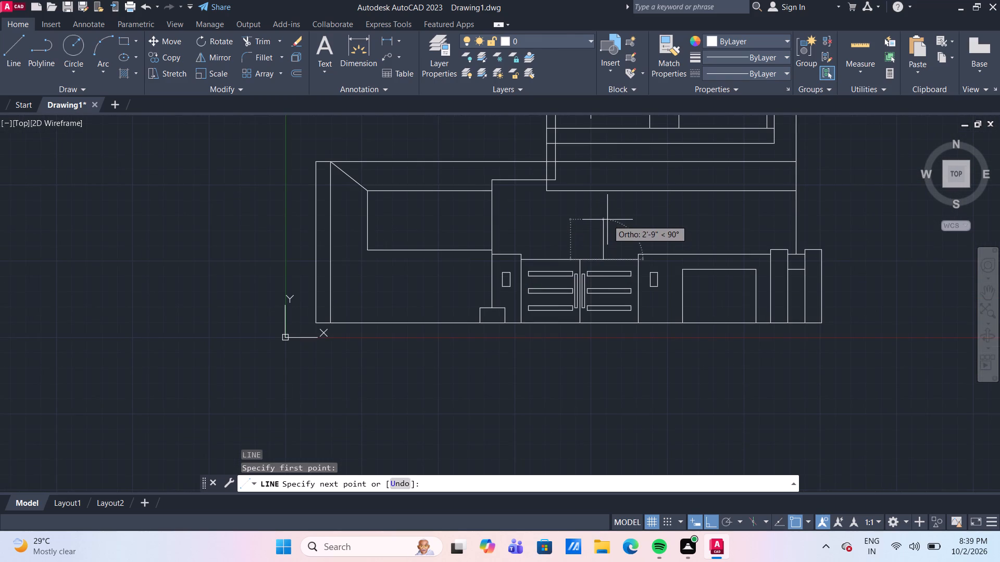
middle_drag(607, 225, 605, 280)
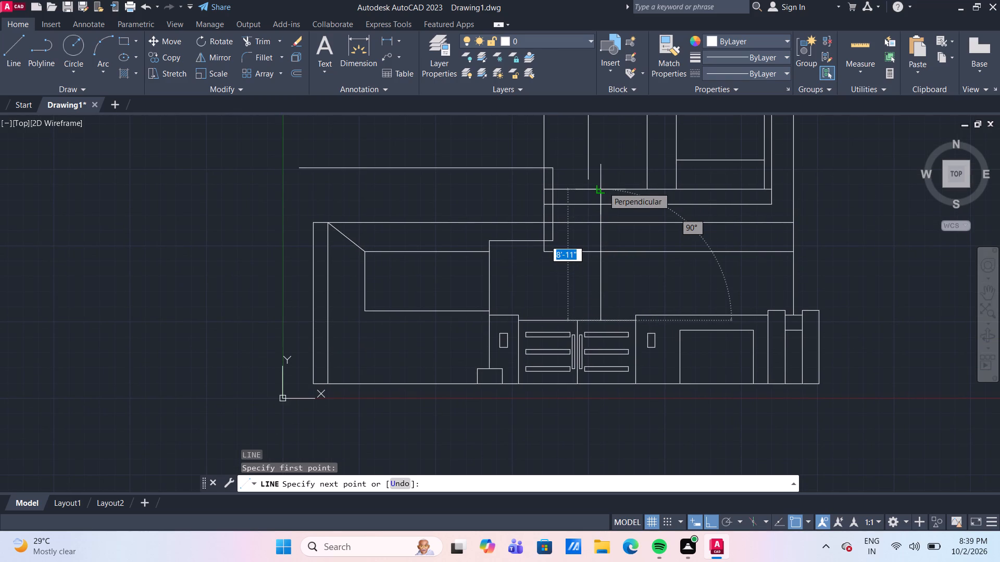
click(603, 187)
key(Escape)
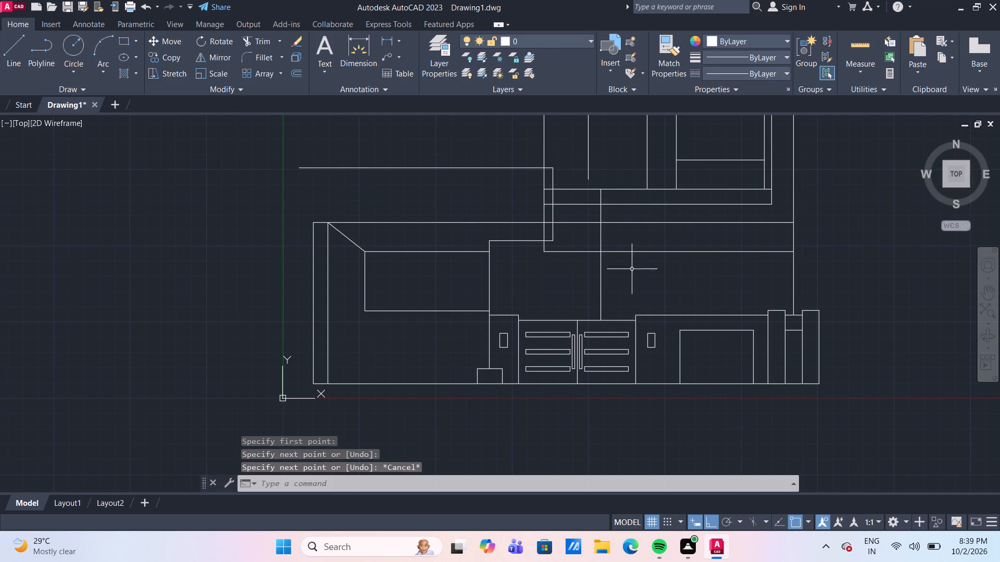
Extend the stepped outline's horizontal line above the gate right to the new vertical line.
middle_drag(633, 292, 627, 289)
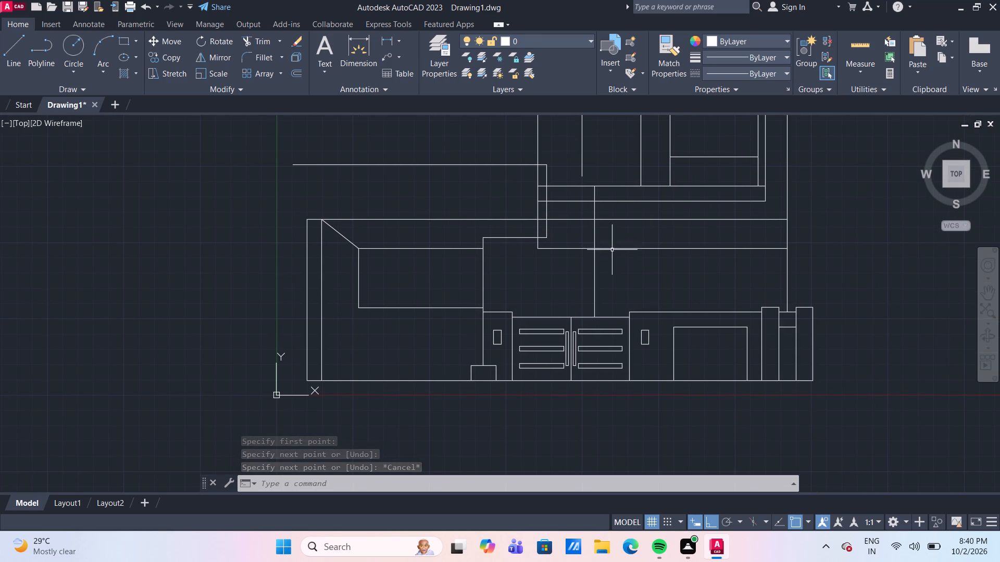
middle_drag(610, 208, 577, 237)
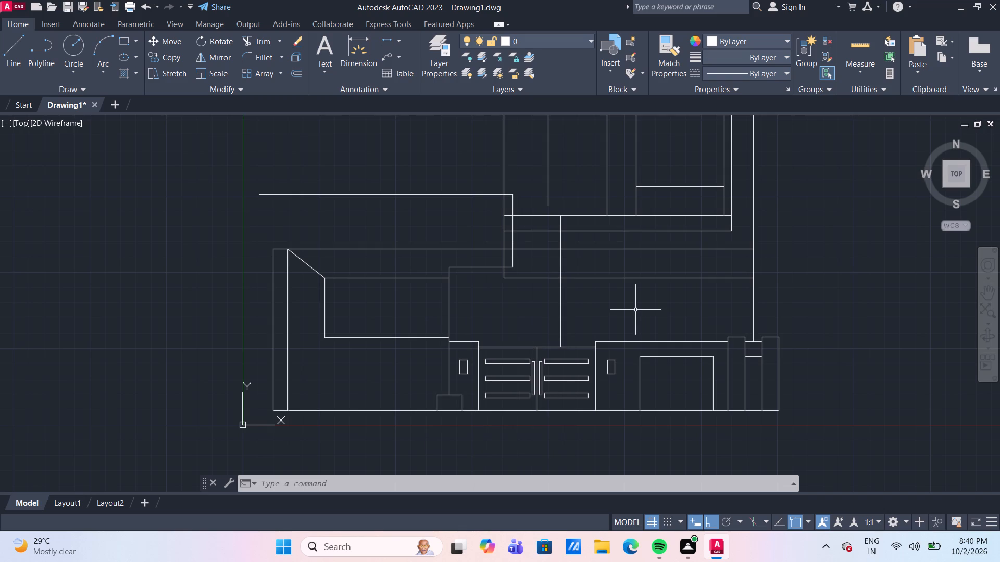
scroll(545, 264, down, 2)
scroll(496, 270, up, 2)
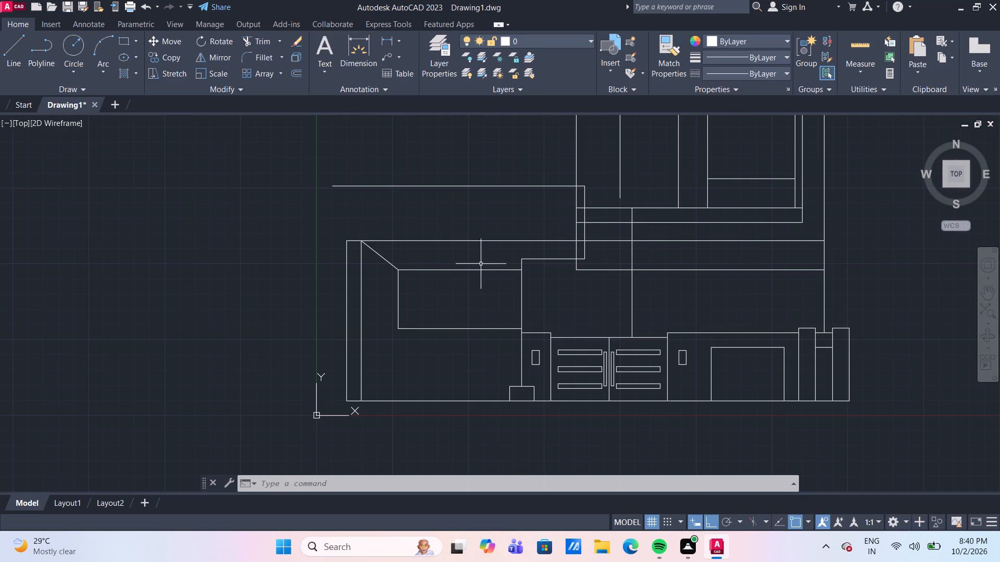
middle_drag(477, 262, 459, 285)
scroll(660, 352, up, 1)
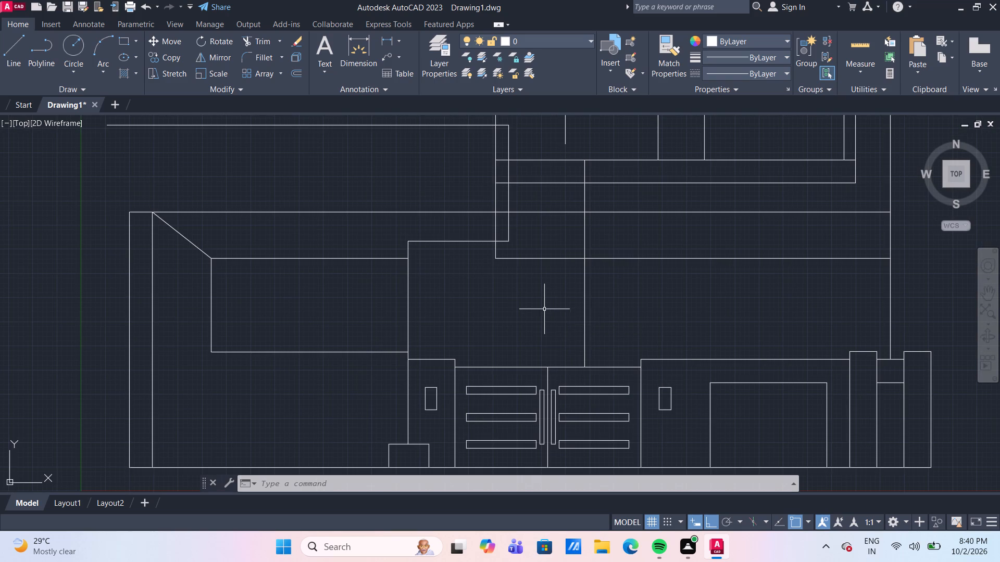
middle_drag(539, 308, 532, 332)
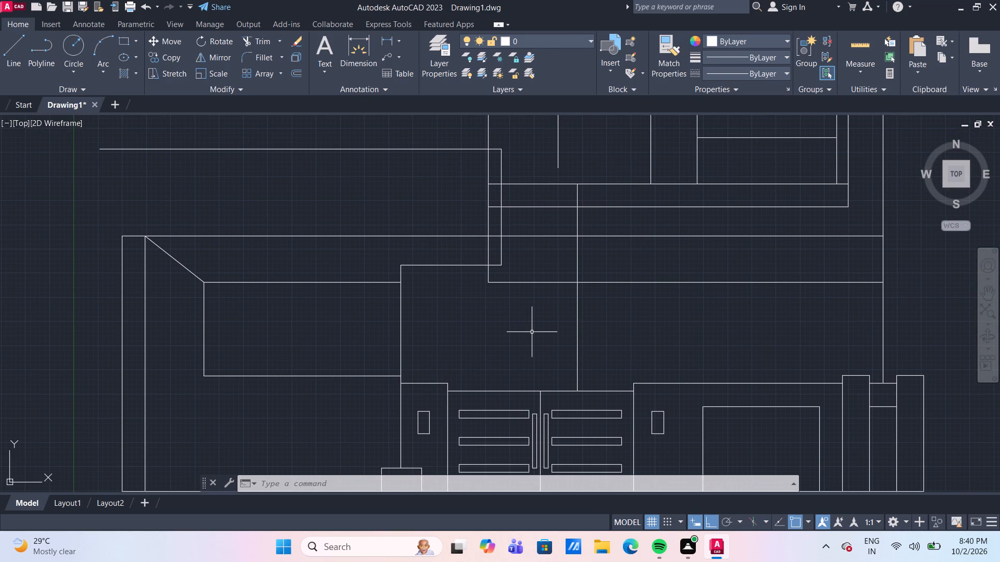
text(ex)
key(Return)
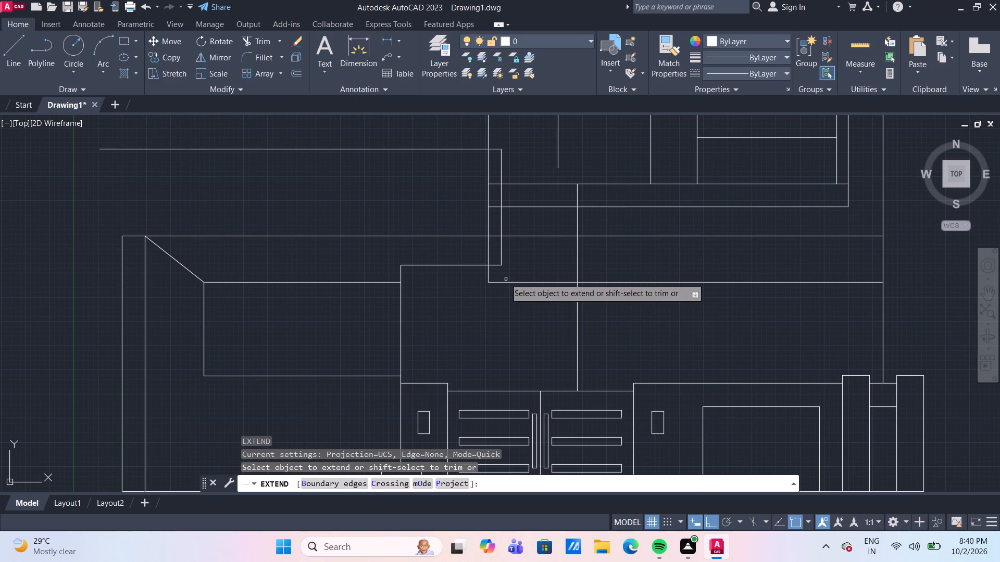
click(492, 265)
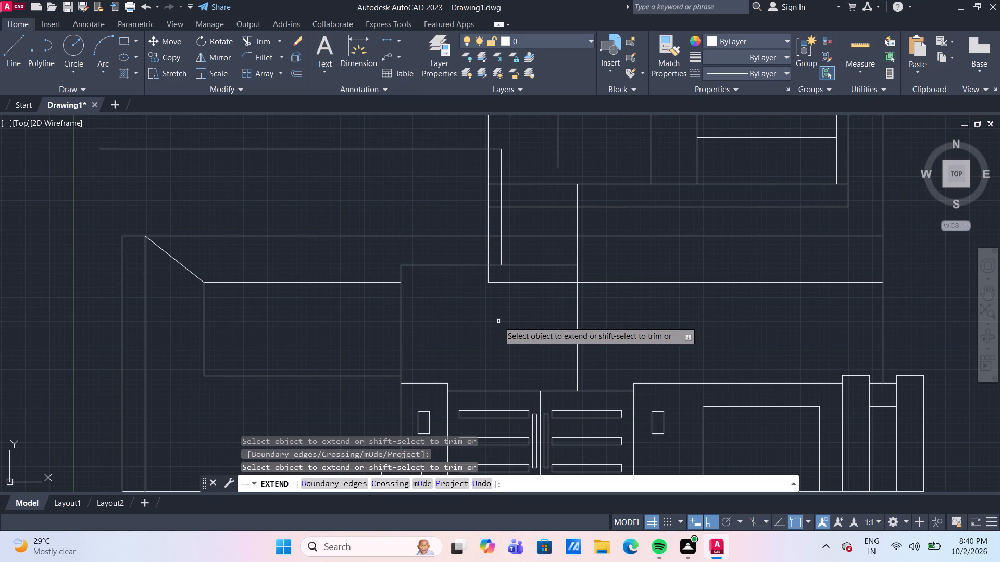
key(Escape)
Trim the upper storey's left wall tail below the stepped outline, and the lower horizontal line between that wall and the new vertical.
text(tr)
key(Return)
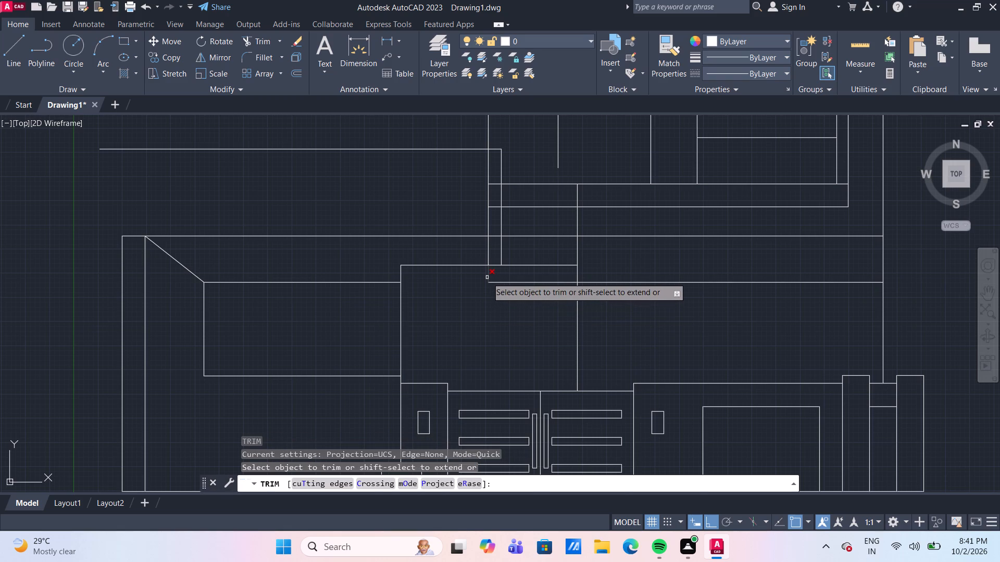
click(487, 277)
click(513, 284)
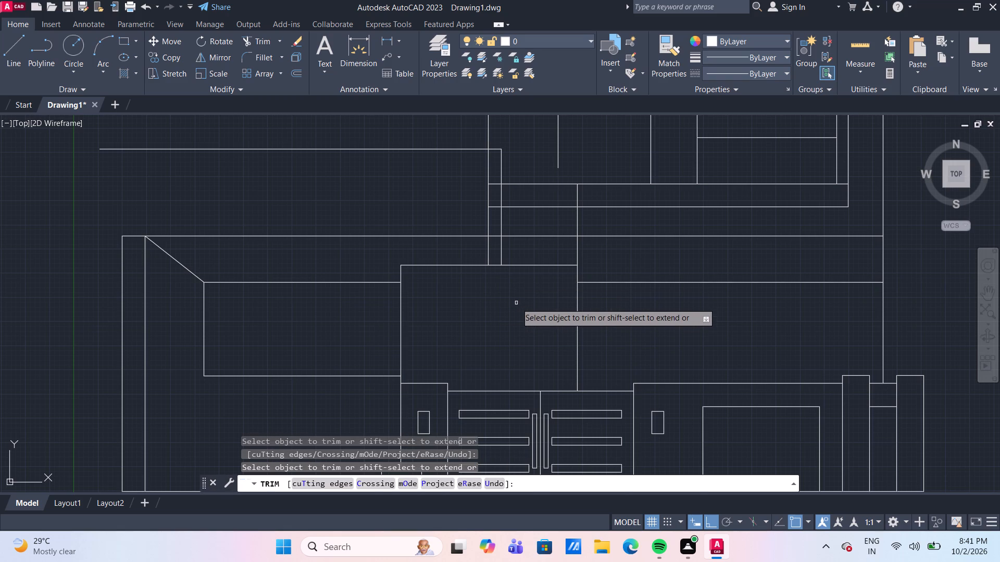
Trim the two horizontals above the stepped outline between the left wall and the new vertical, and the short vertical below the frame's inner base line.
middle_drag(520, 305, 506, 335)
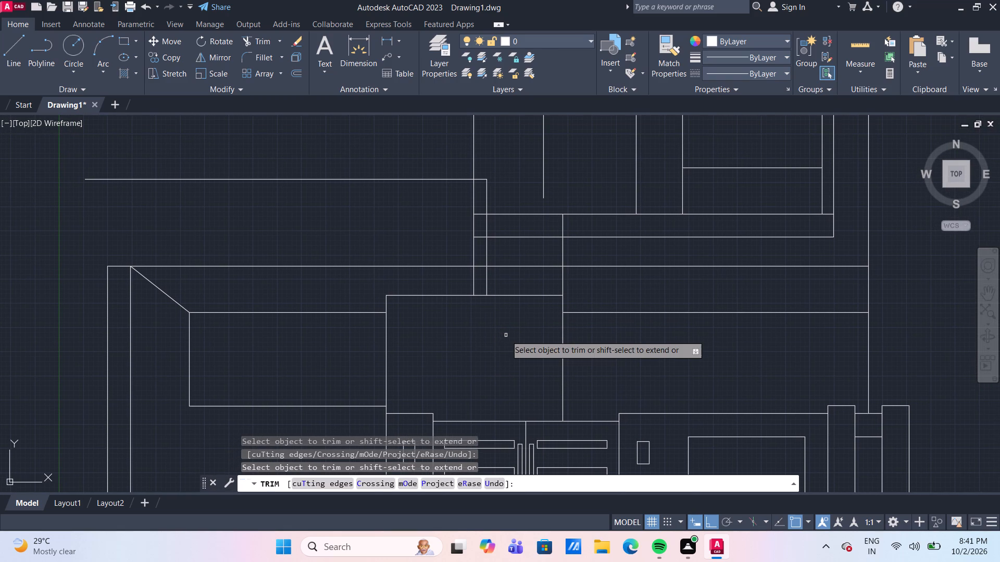
scroll(711, 342, down, 2)
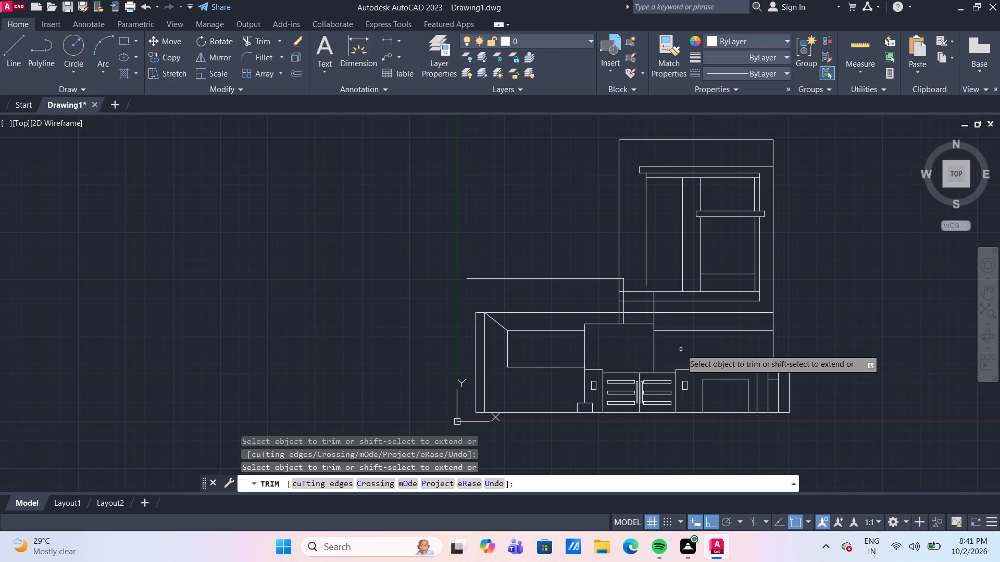
scroll(681, 349, up, 1)
scroll(574, 338, up, 1)
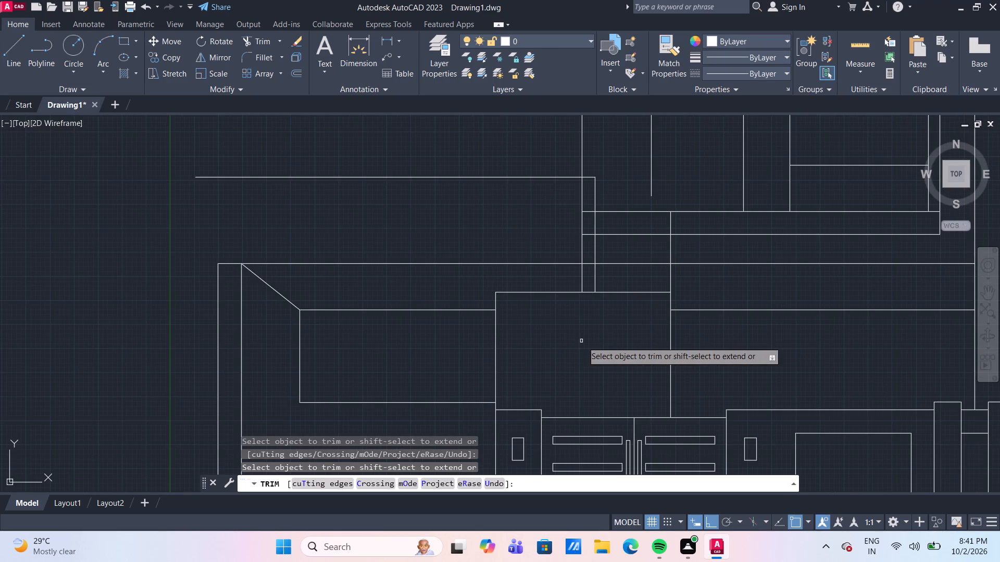
middle_drag(582, 341, 528, 365)
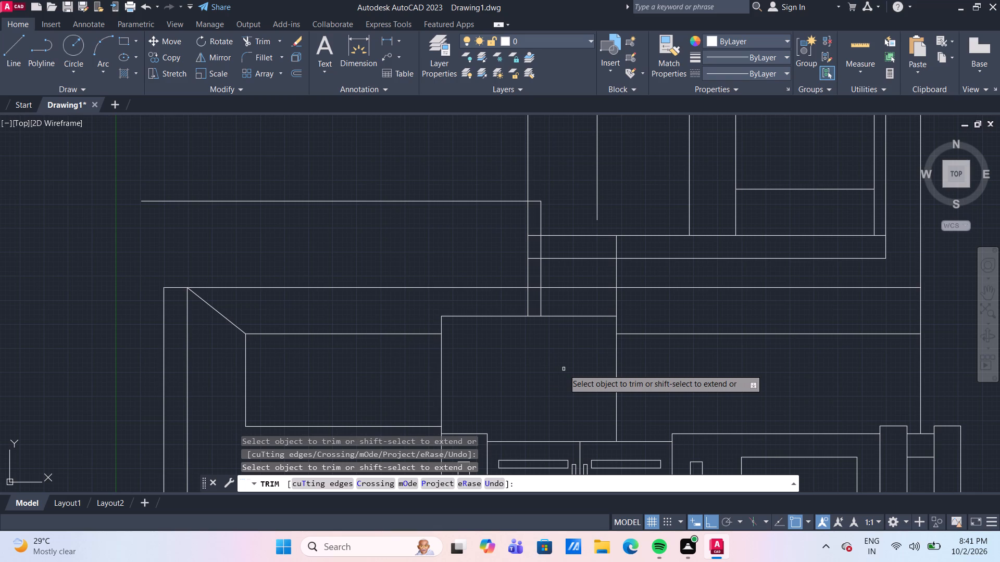
click(585, 299)
click(584, 244)
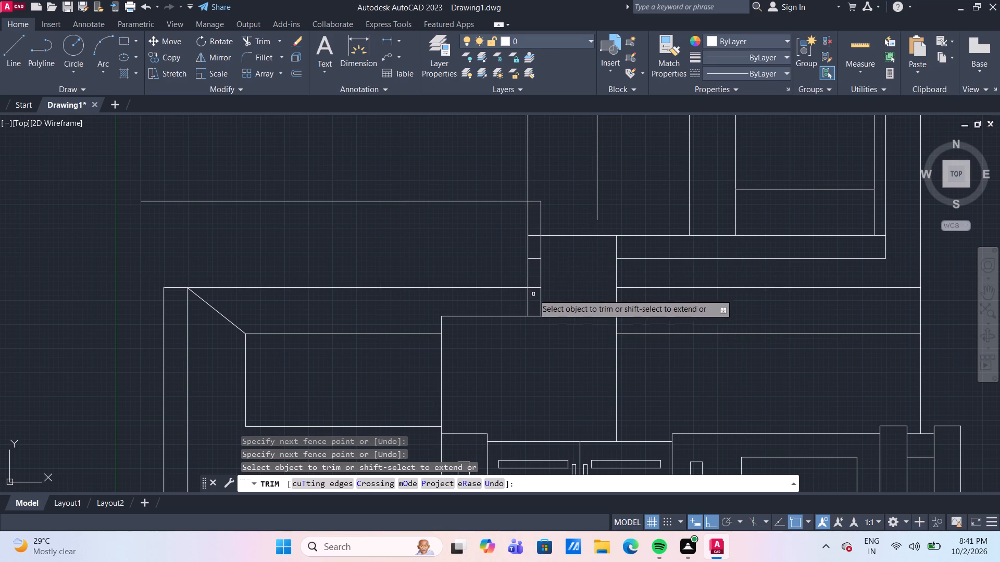
click(535, 295)
click(535, 249)
drag(557, 282, 540, 270)
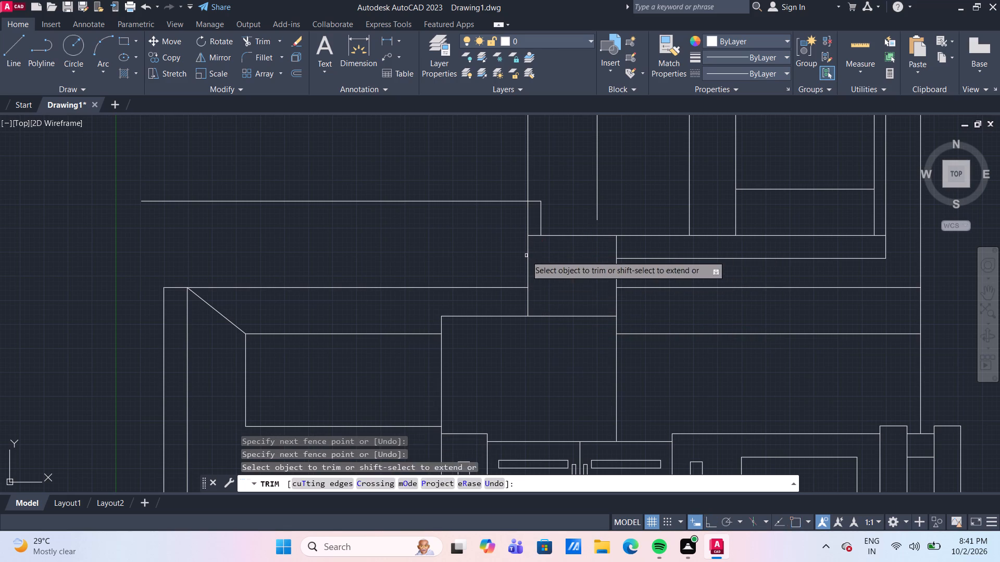
Trim the upper storey's left wall below the long upper horizontal, and the frame's inner base line left of the new vertical.
click(517, 244)
drag(550, 287, 545, 287)
click(529, 301)
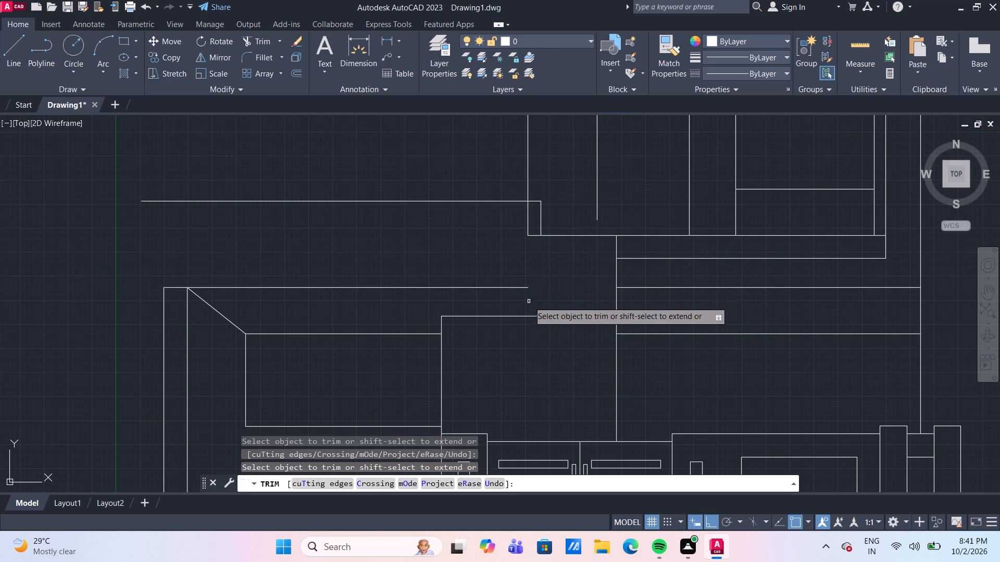
click(525, 217)
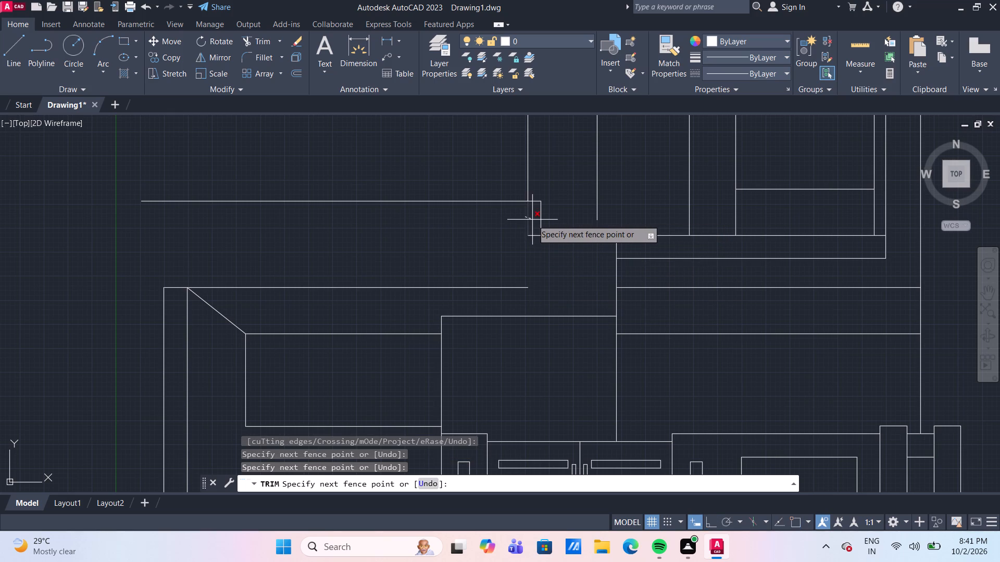
click(532, 220)
click(533, 235)
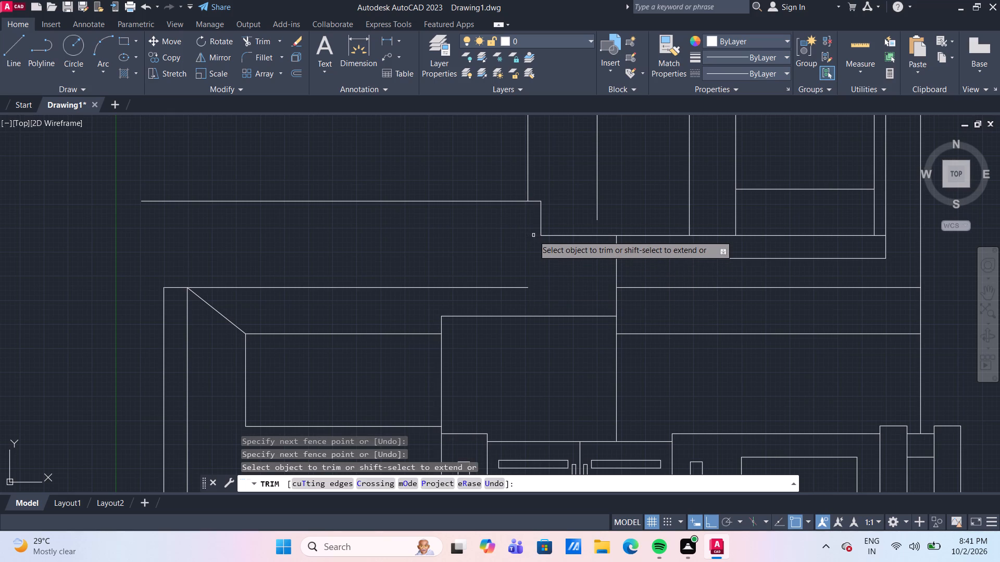
click(593, 236)
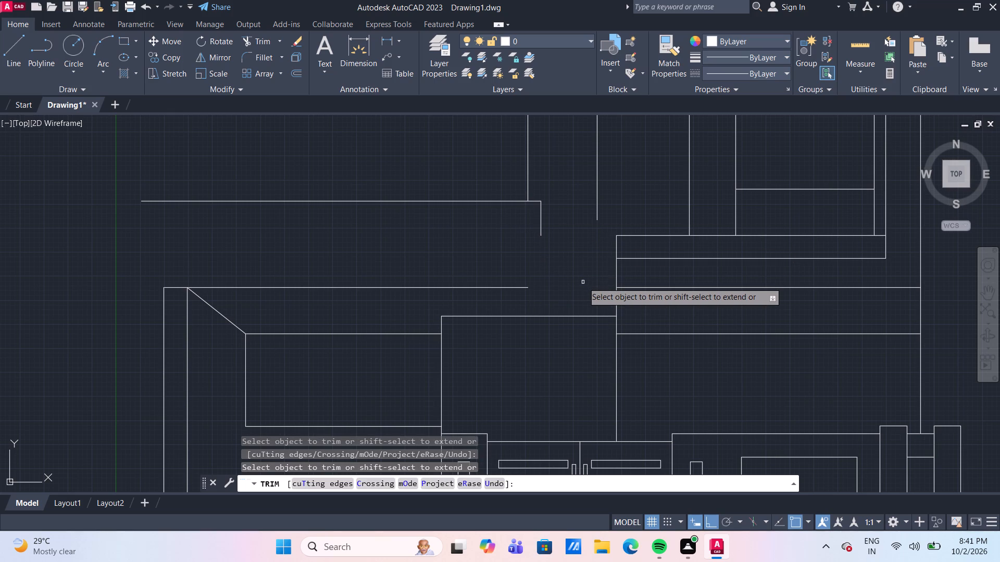
key(Escape)
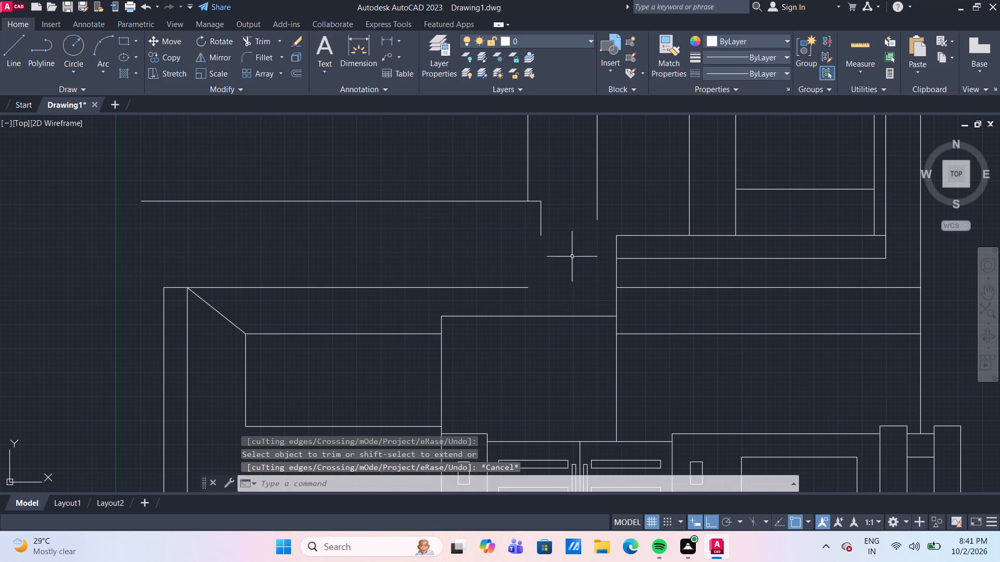
Move the long upper horizontal and its short end vertical right, placing the vertical's lower end on top of the new vertical line.
click(563, 240)
click(538, 196)
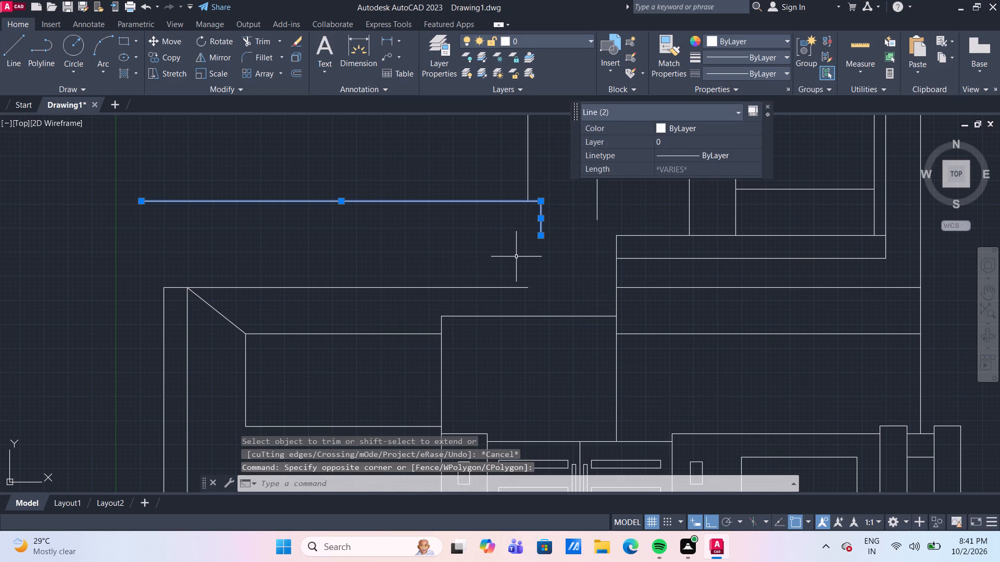
key(m)
key(Return)
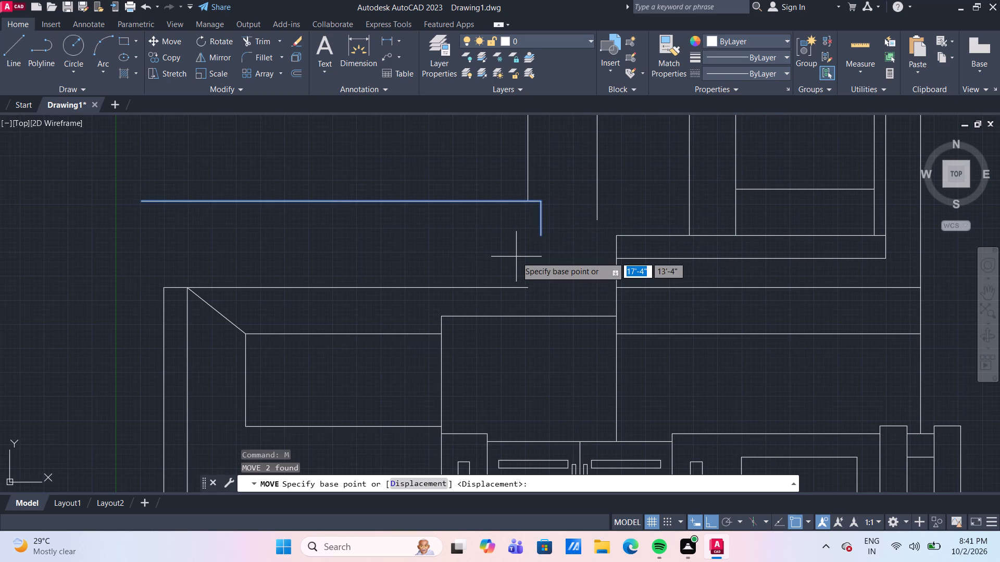
click(543, 238)
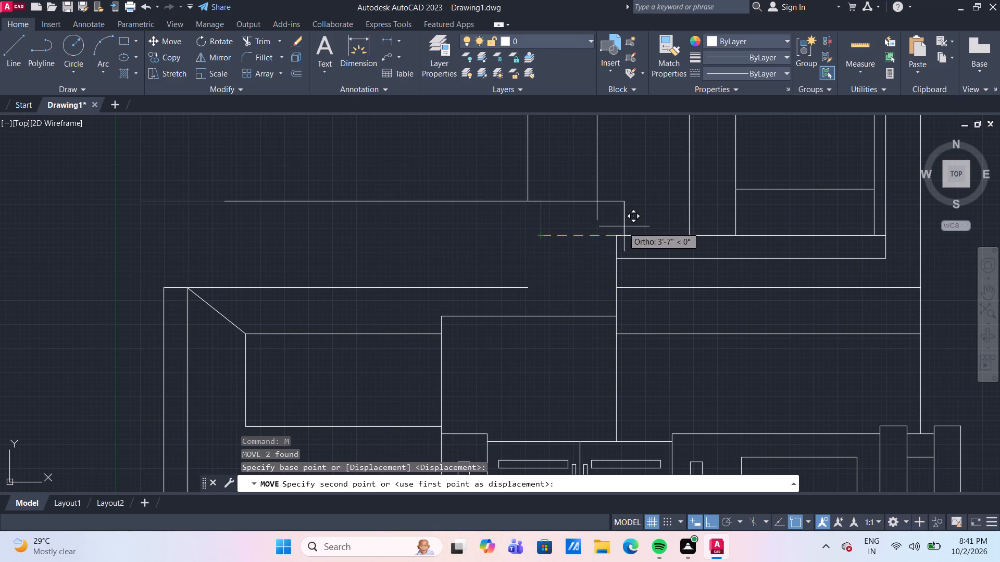
click(615, 237)
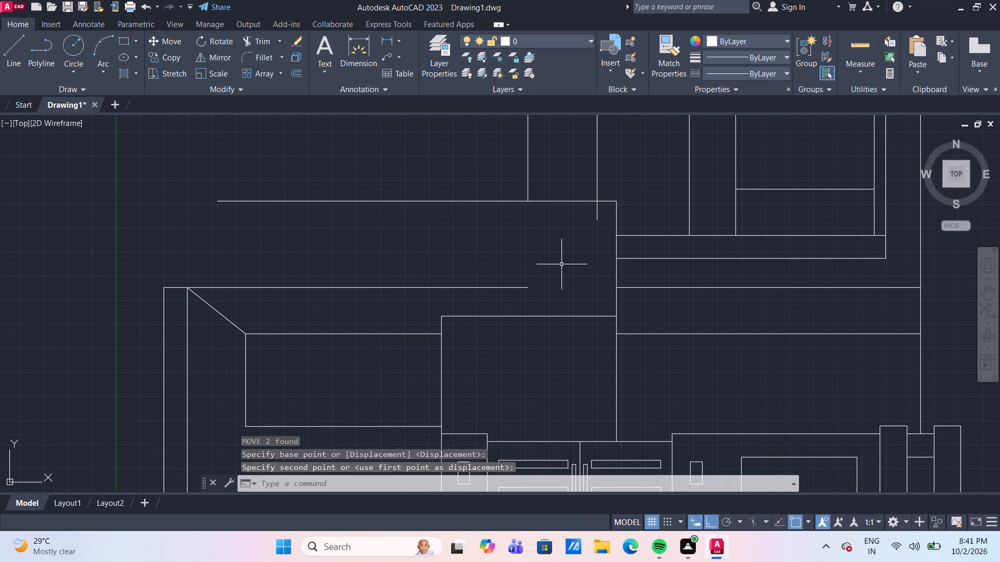
Trim the tail of the upper storey frame's left vertical below the moved horizontal line.
middle_drag(538, 267, 544, 272)
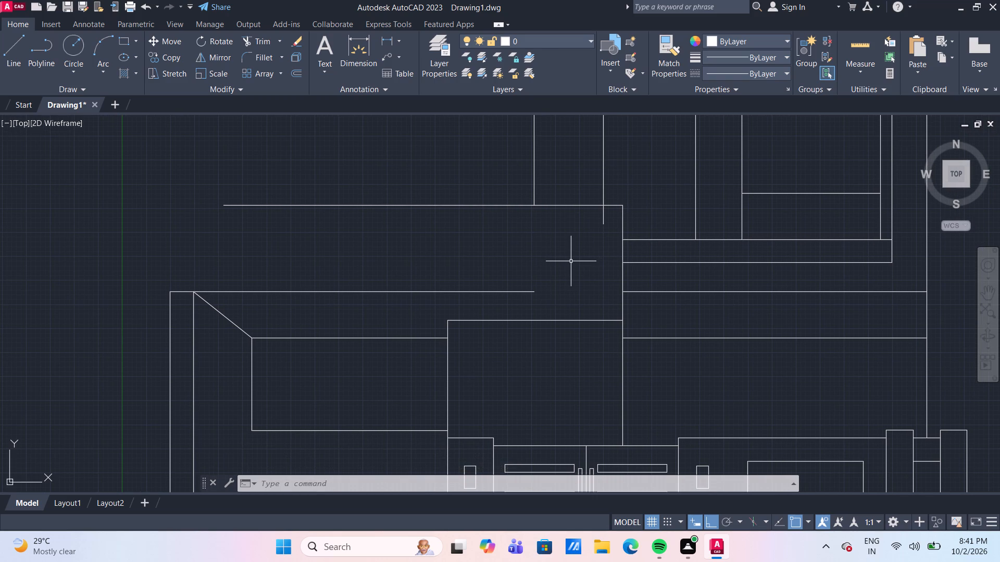
text(tr)
key(Return)
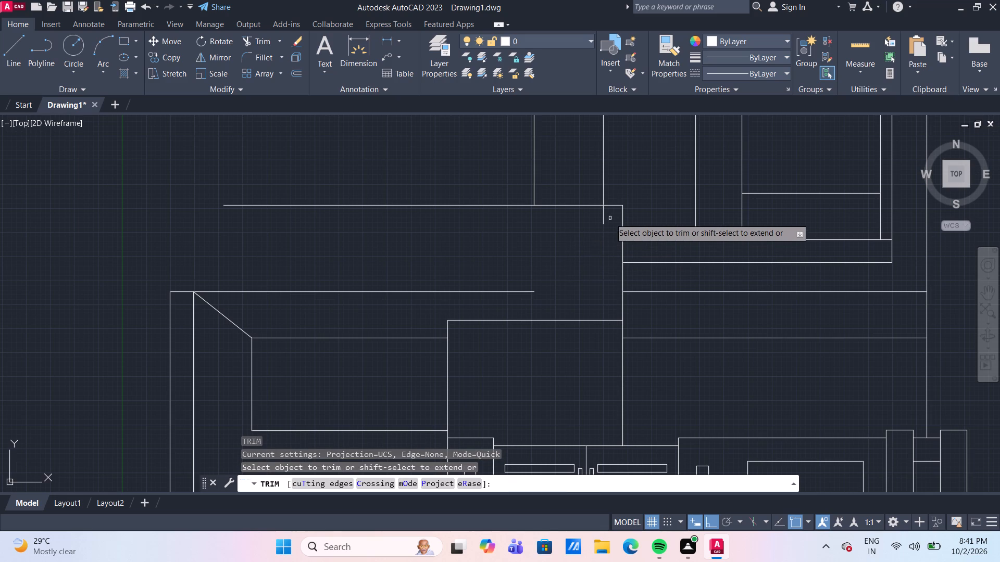
click(603, 219)
scroll(581, 263, down, 2)
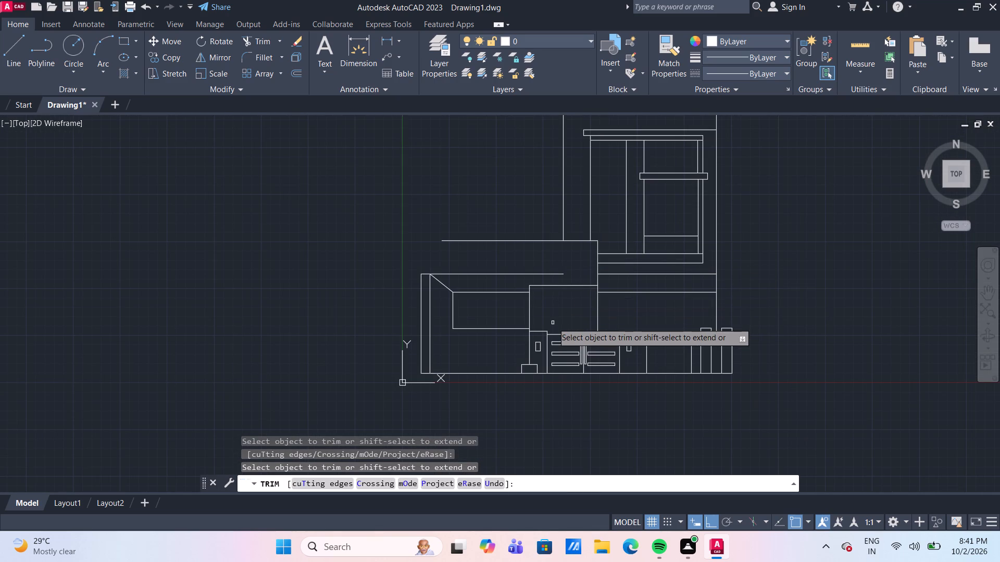
scroll(553, 323, up, 1)
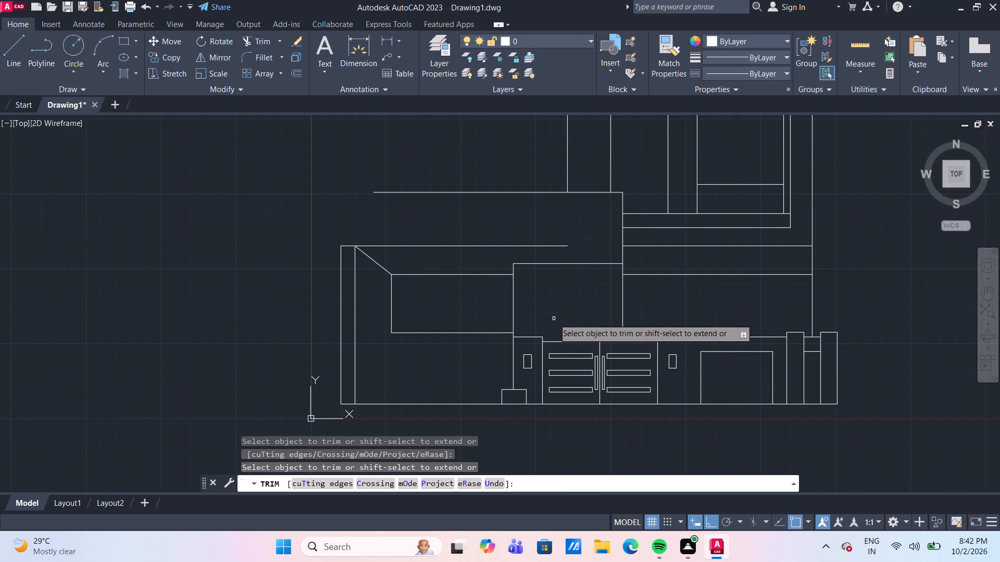
middle_drag(562, 305, 542, 306)
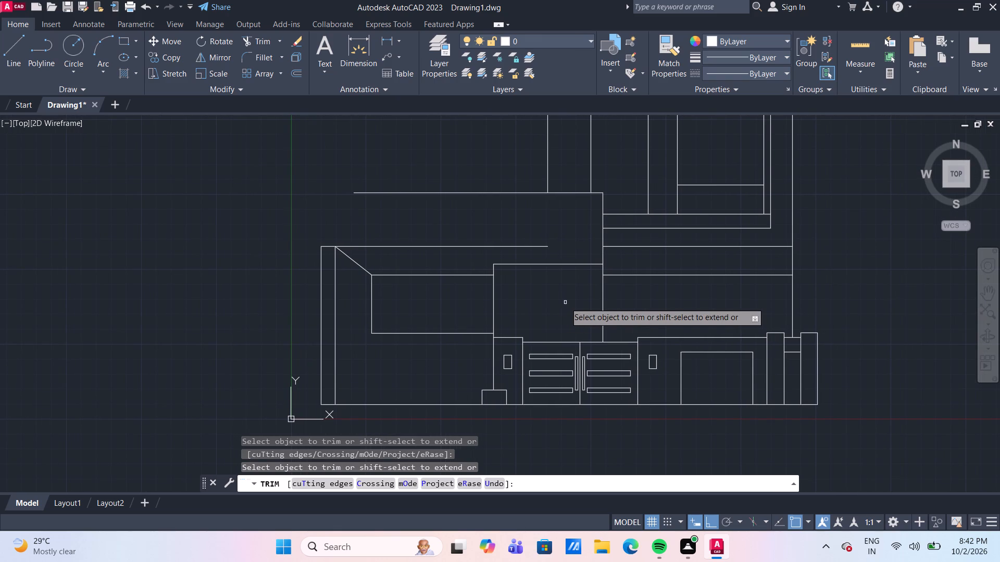
key(Escape)
scroll(556, 241, up, 1)
middle_drag(555, 240, 559, 241)
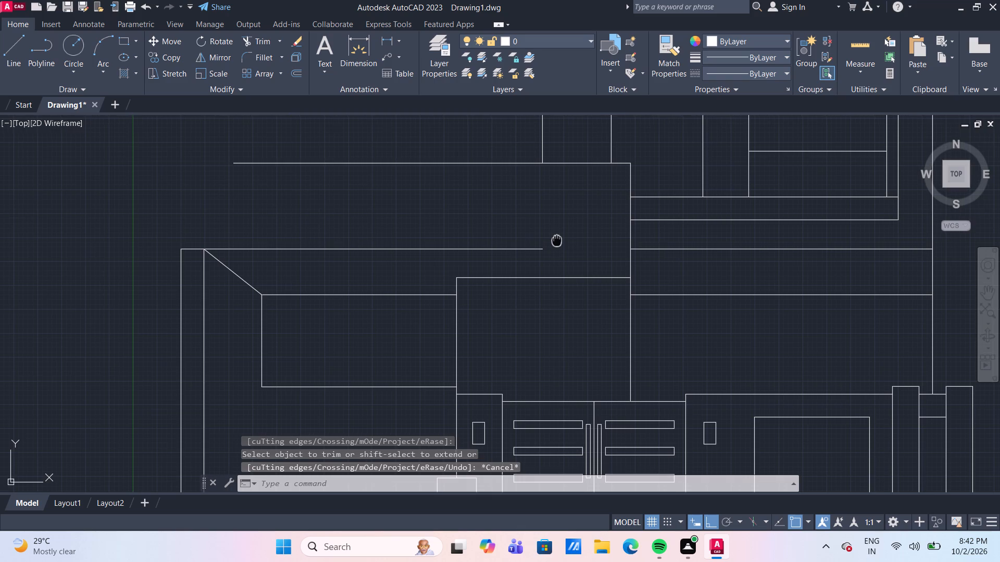
Offset the long horizontal line at the top of the left frame upward by 2'.
middle_drag(559, 241, 560, 242)
middle_drag(502, 236, 531, 236)
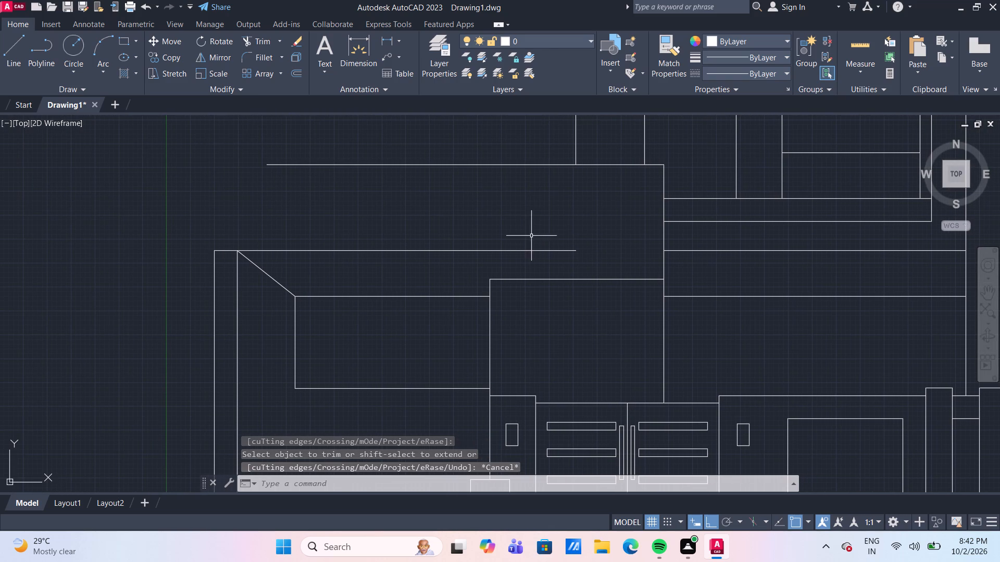
middle_drag(524, 231, 540, 228)
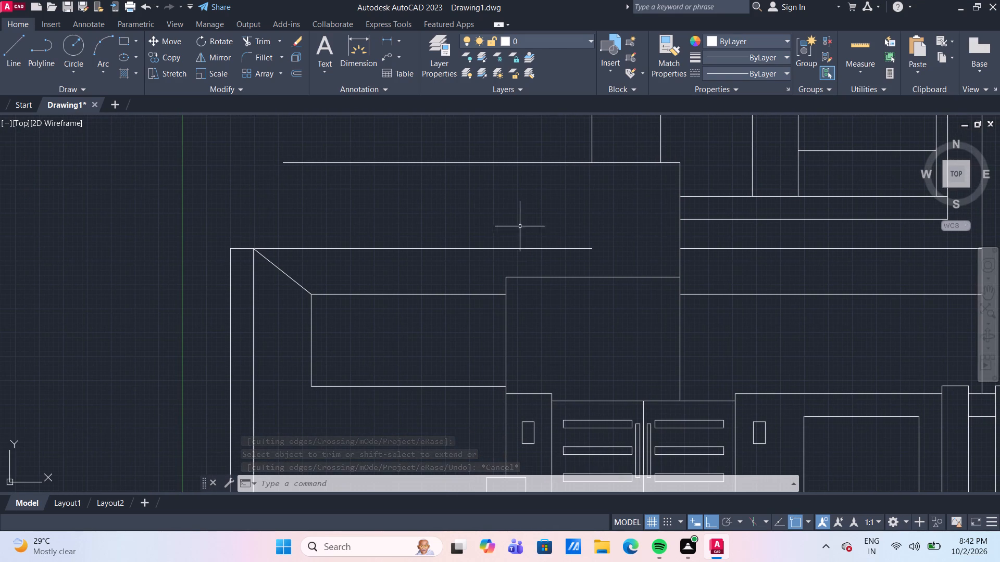
key(o)
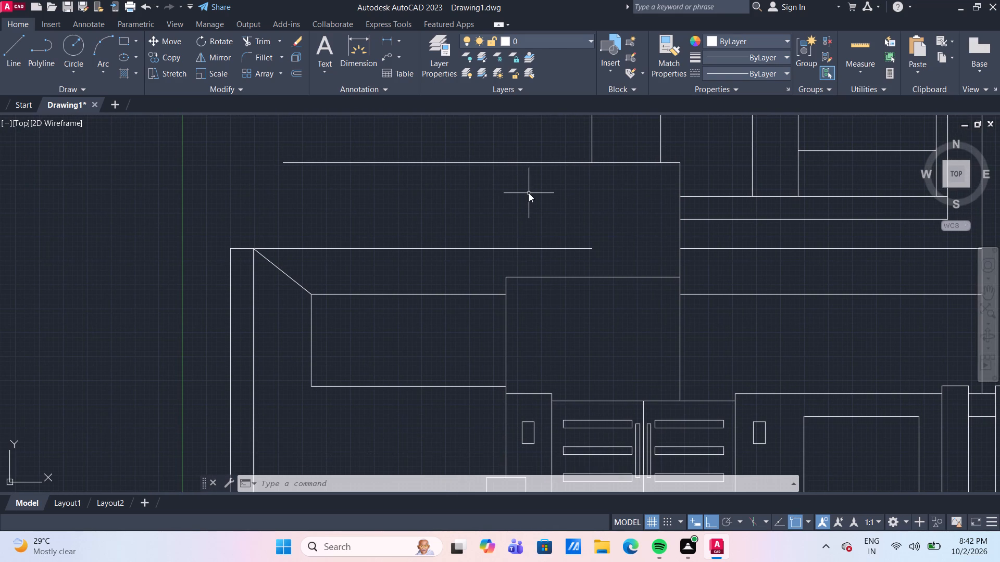
key(Return)
key(Return)
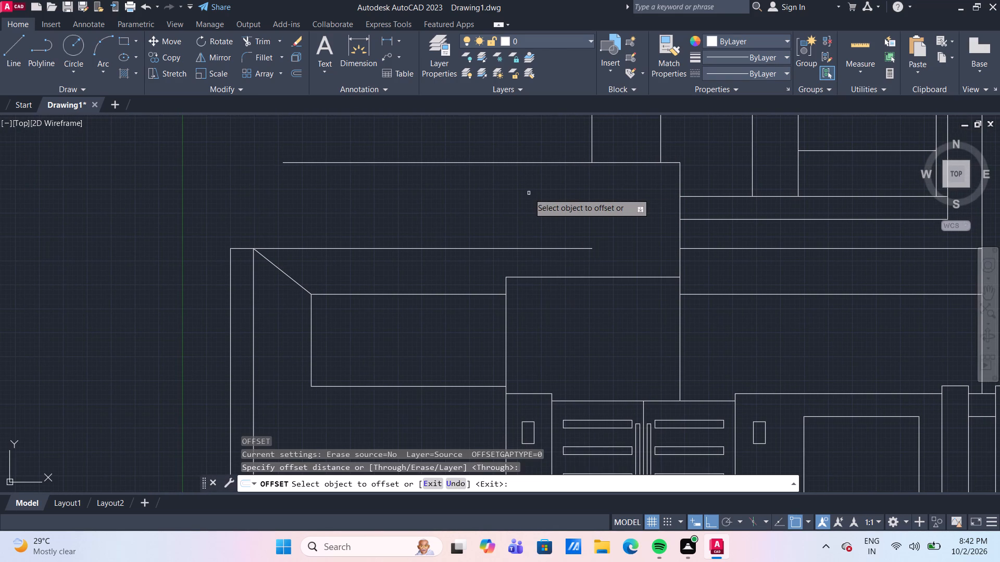
click(514, 249)
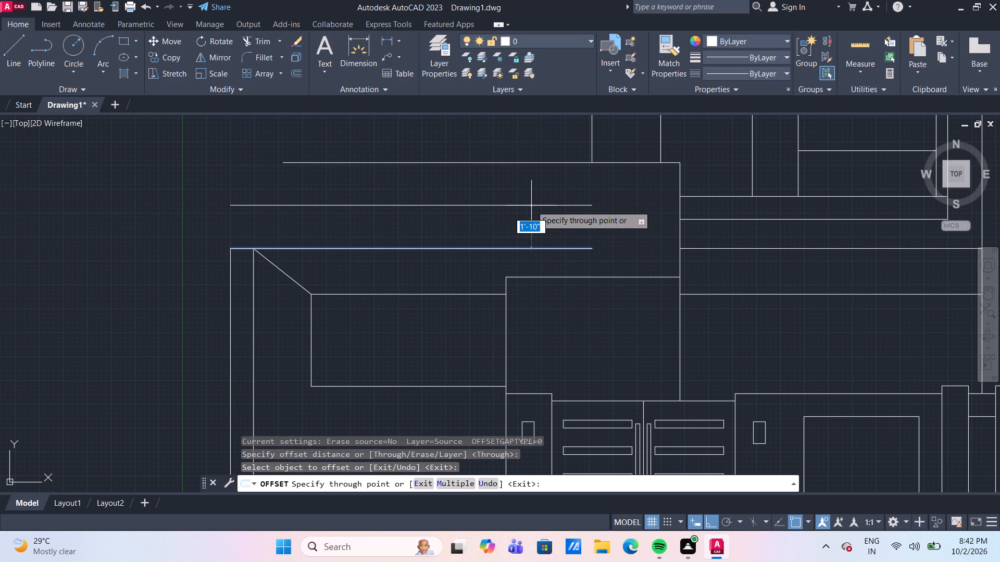
text(2')
key(Return)
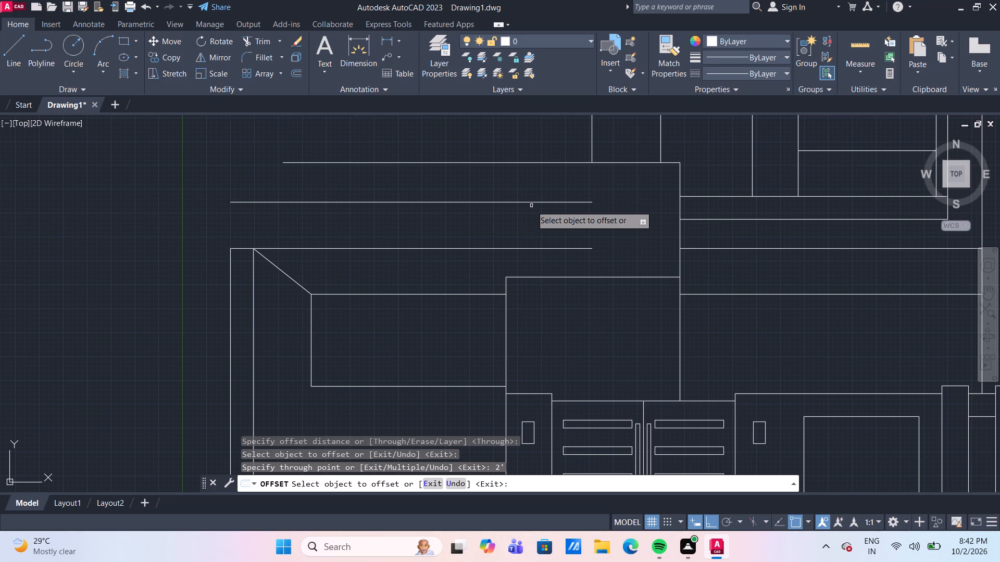
key(Escape)
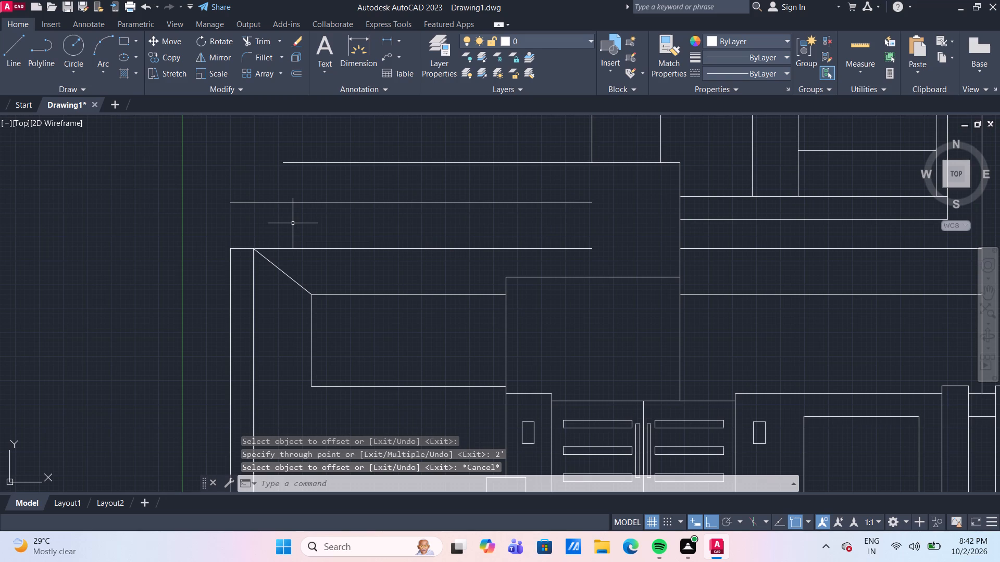
Extend the frame's outer left vertical up to the new horizontal, and trim the old top line between the outer and inner left verticals.
text(ez)
key(BackSpace)
key(x)
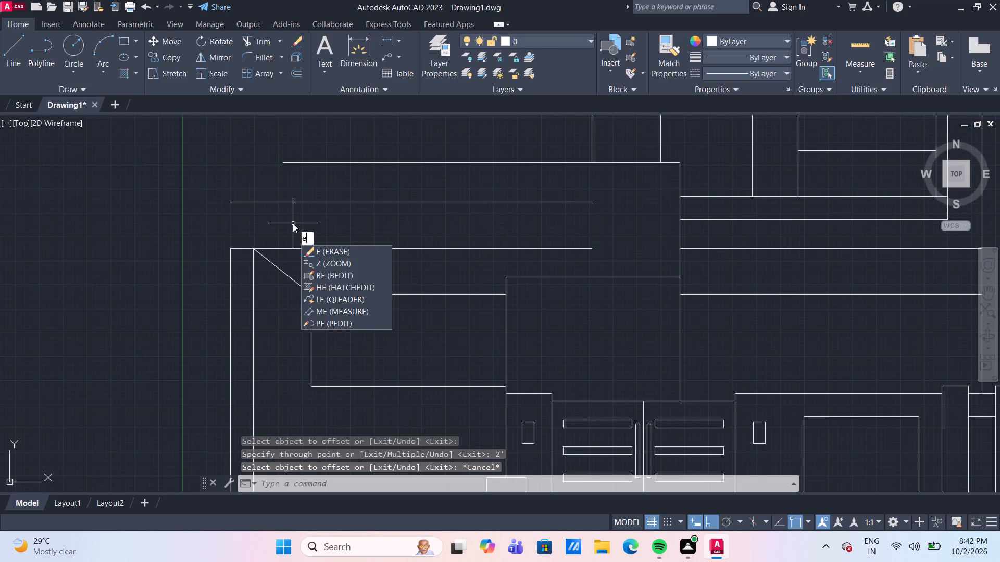
key(Return)
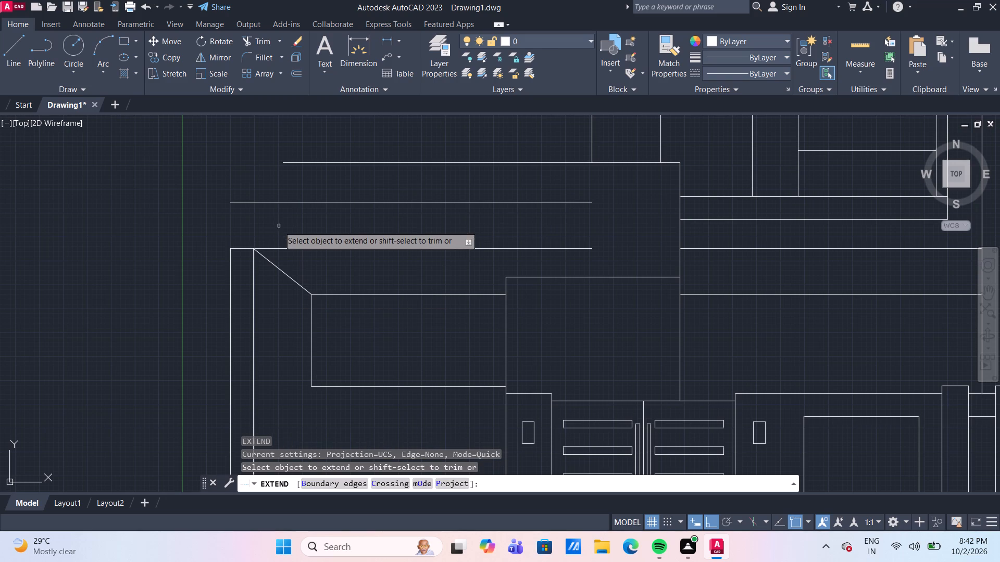
click(230, 257)
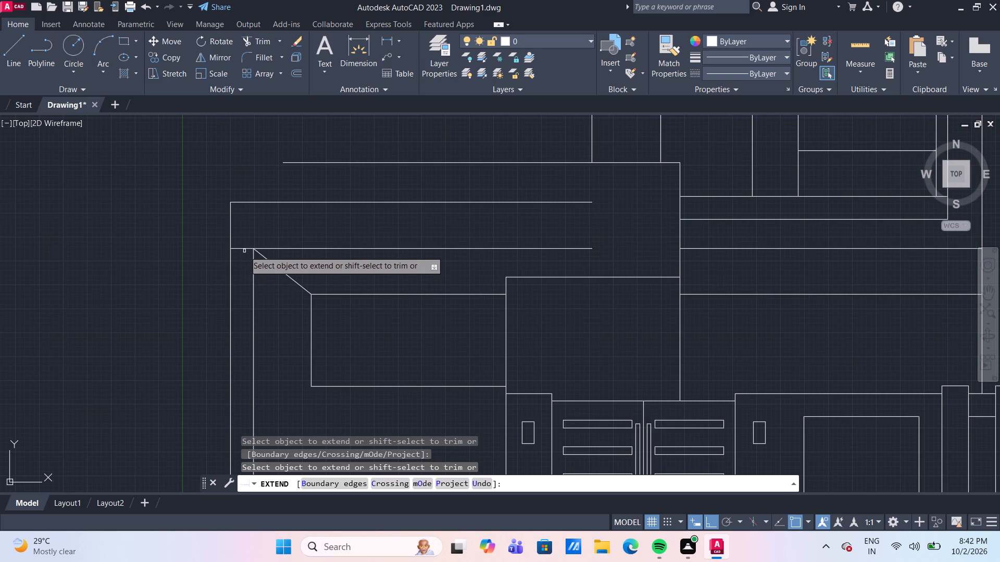
shift+click(242, 247)
scroll(326, 233, down, 2)
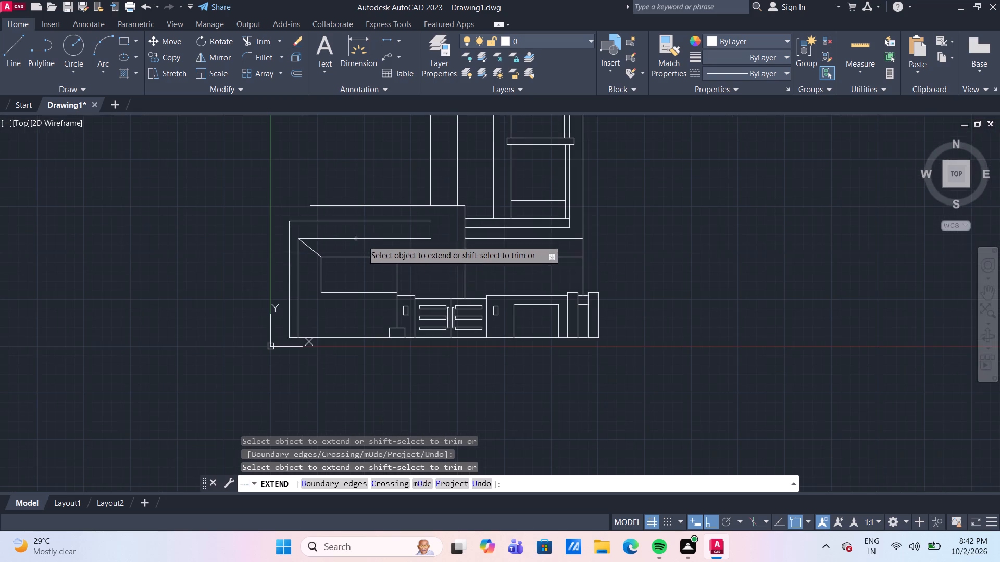
scroll(451, 231, up, 2)
middle_drag(437, 234, 427, 225)
scroll(427, 232, down, 1)
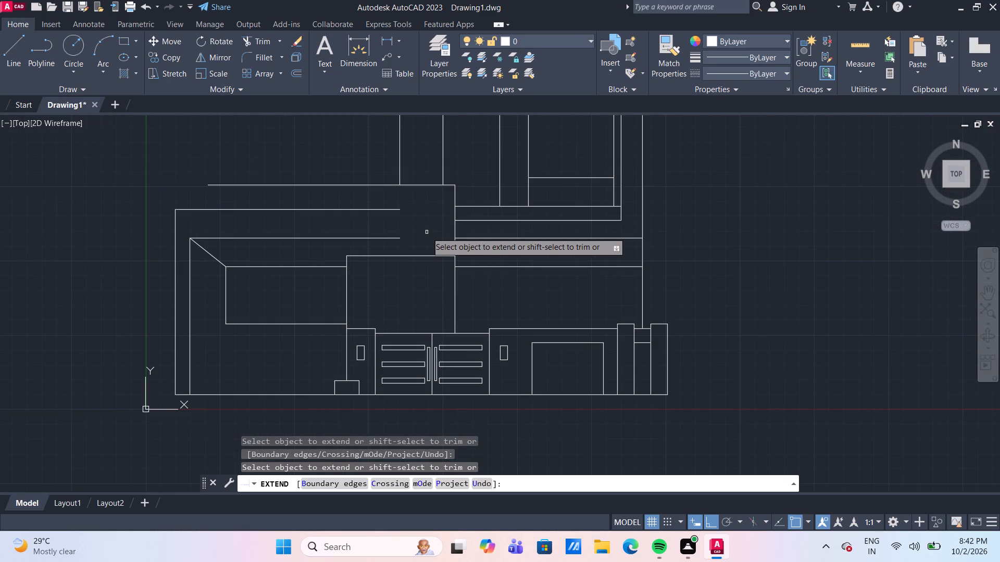
scroll(427, 232, up, 1)
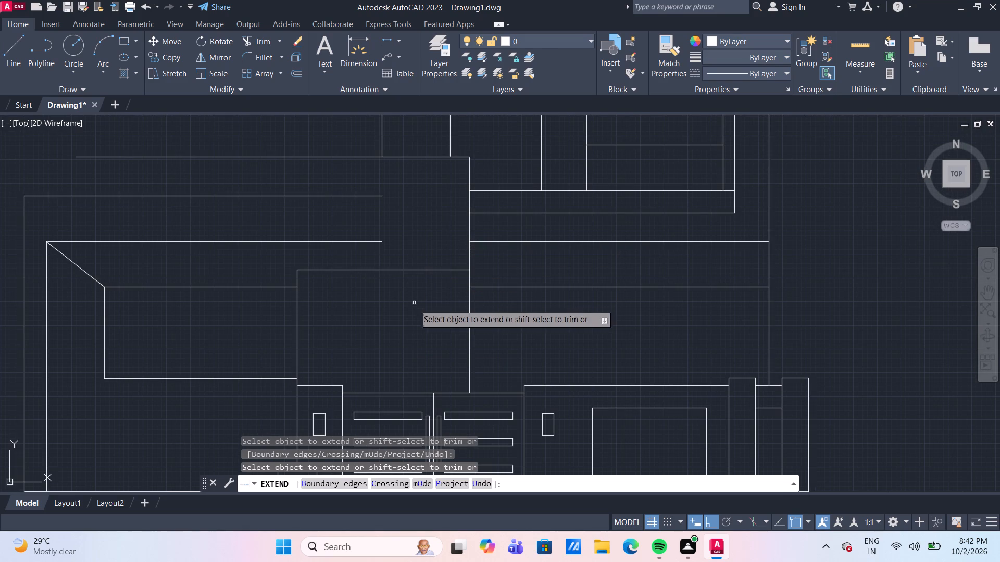
key(Escape)
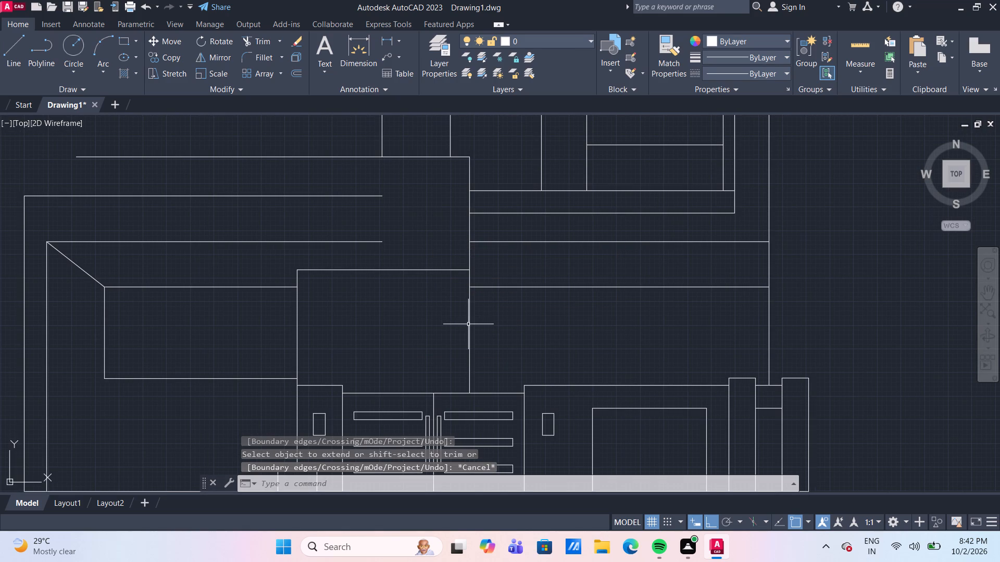
Measure the width and height of the rectangular area directly above the gate.
click(468, 324)
key(Escape)
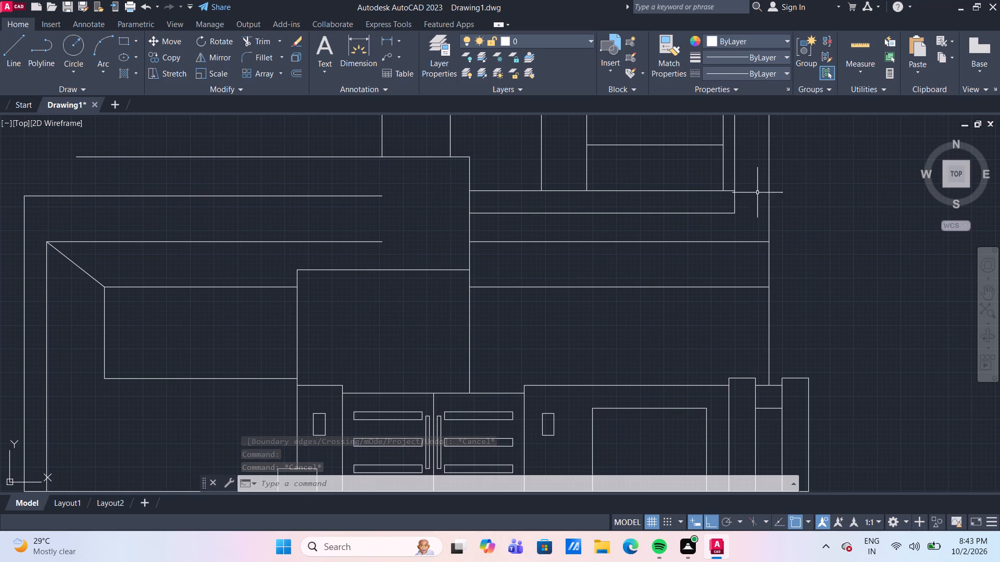
click(865, 46)
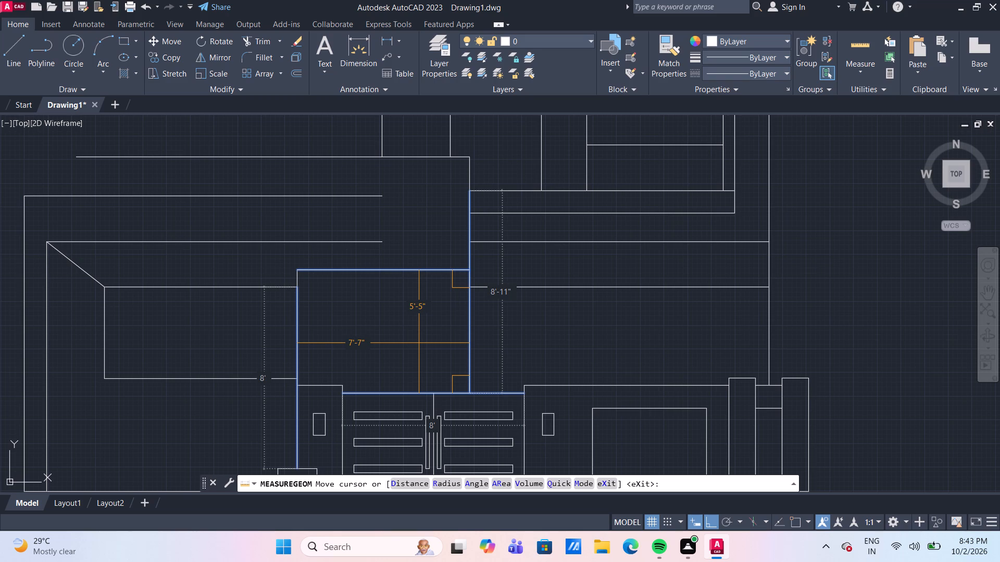
key(Escape)
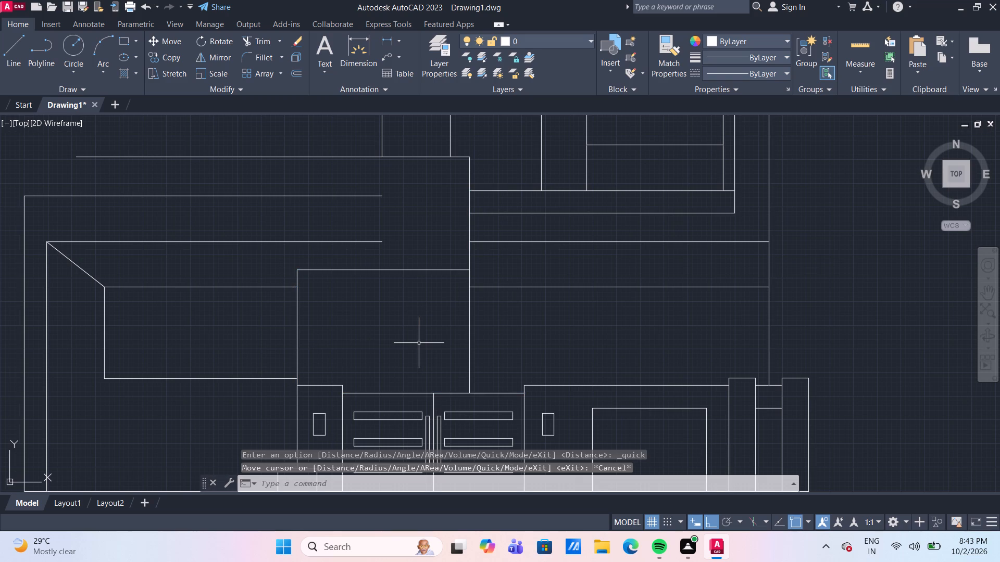
Offset the right vertical of the area above the gate 7" inward, and offset that copy another 4' in the same direction.
key(o)
key(Return)
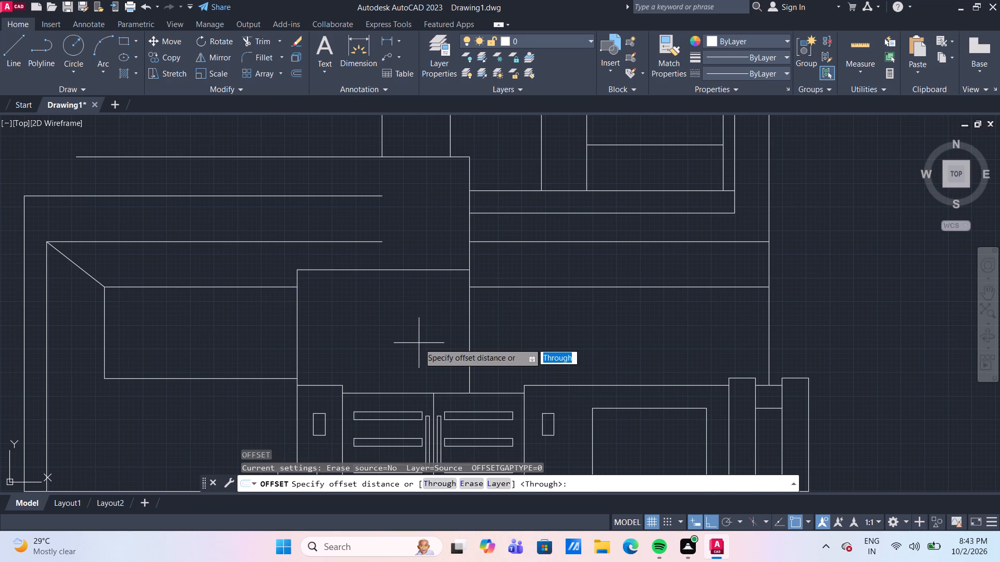
key(Return)
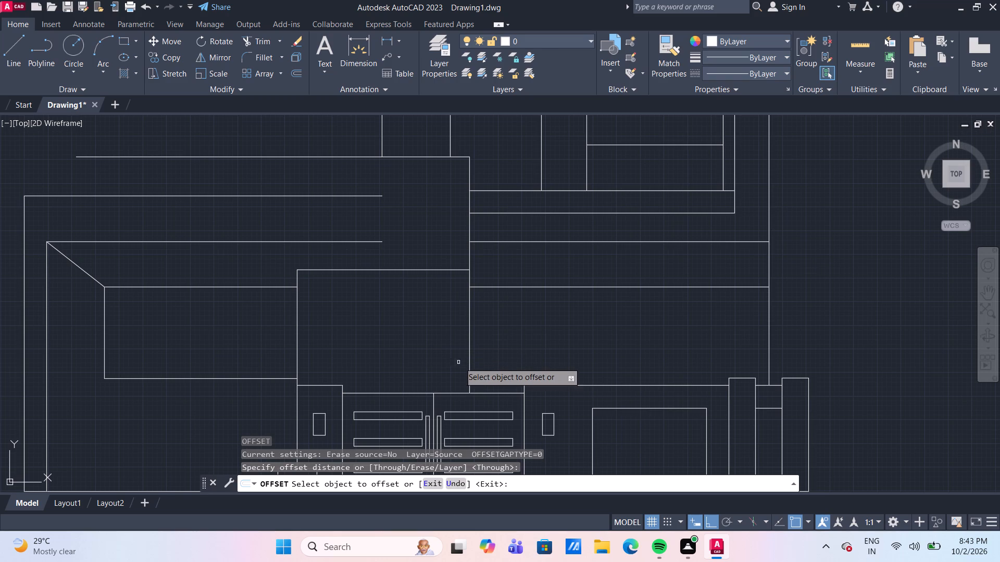
click(470, 364)
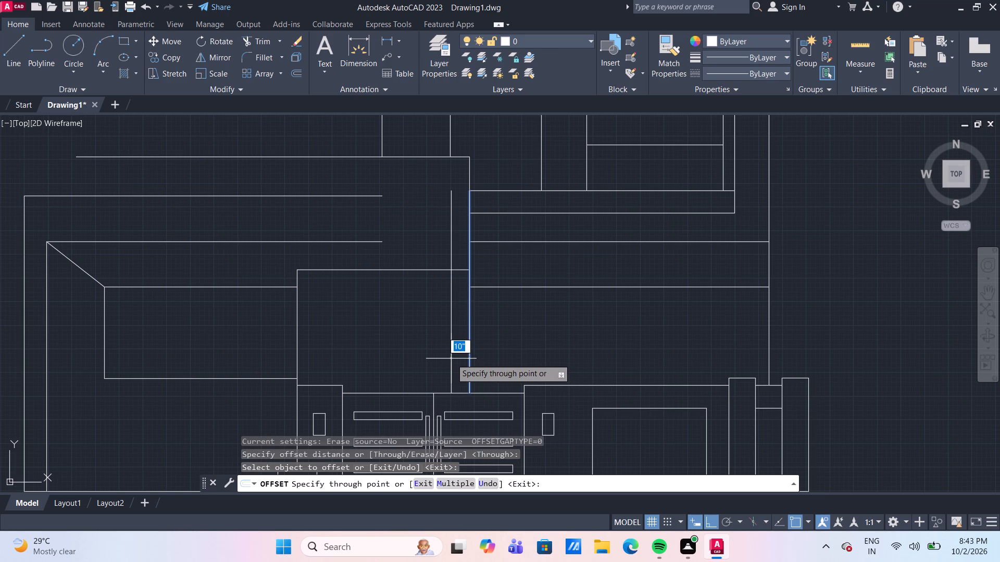
text(7")
key(Return)
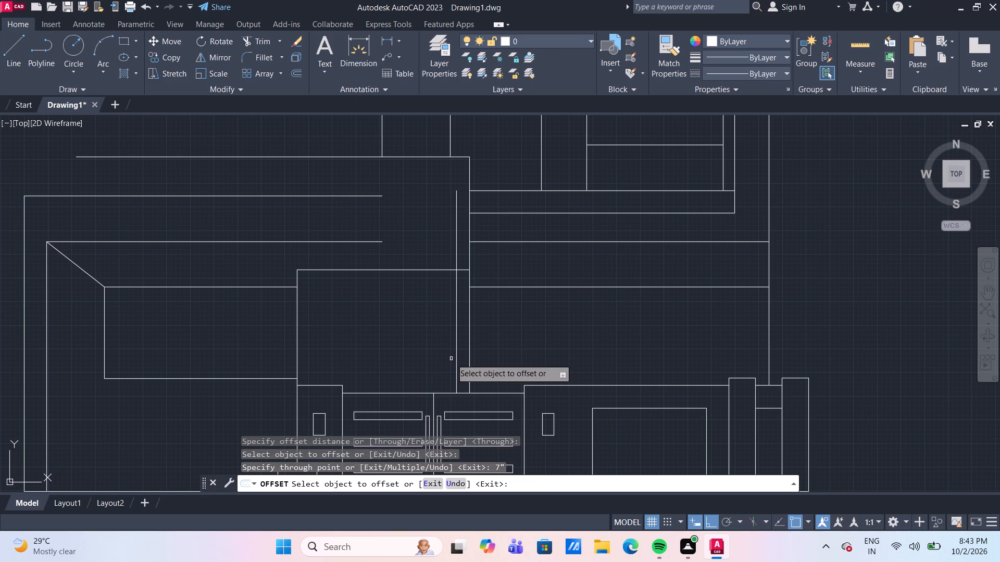
click(457, 354)
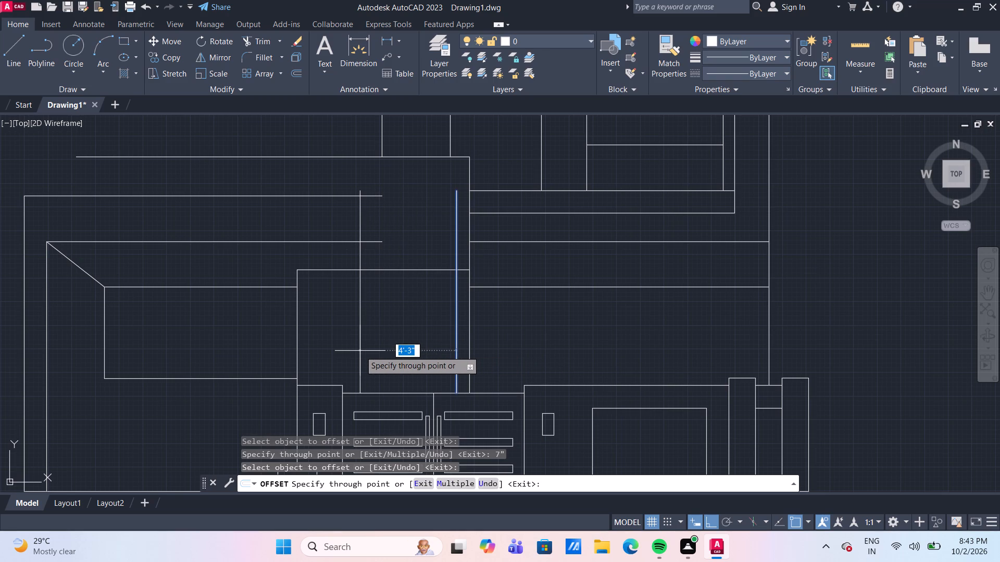
text(4')
key(Return)
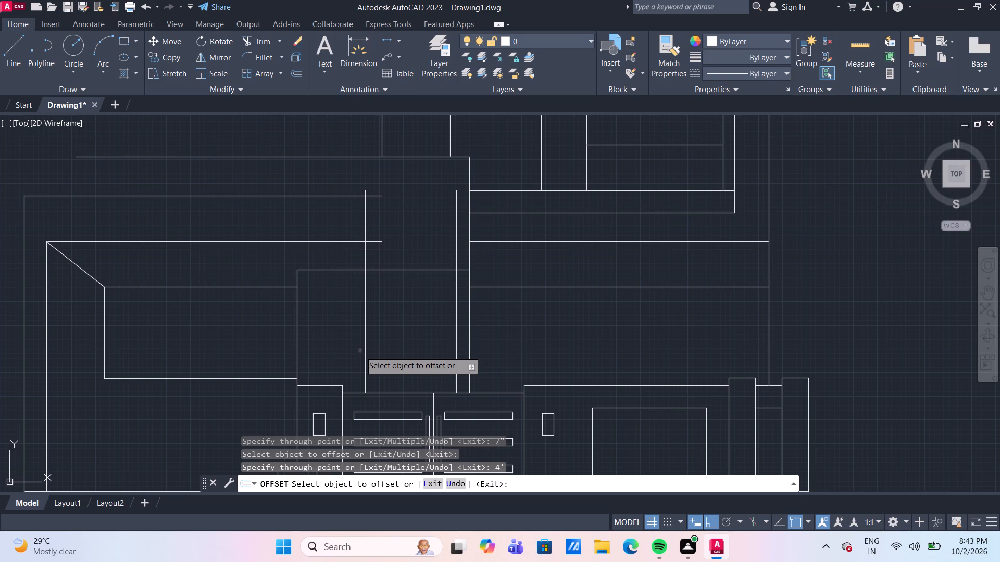
Offset the top horizontal line of the area above the gate downward.
click(411, 270)
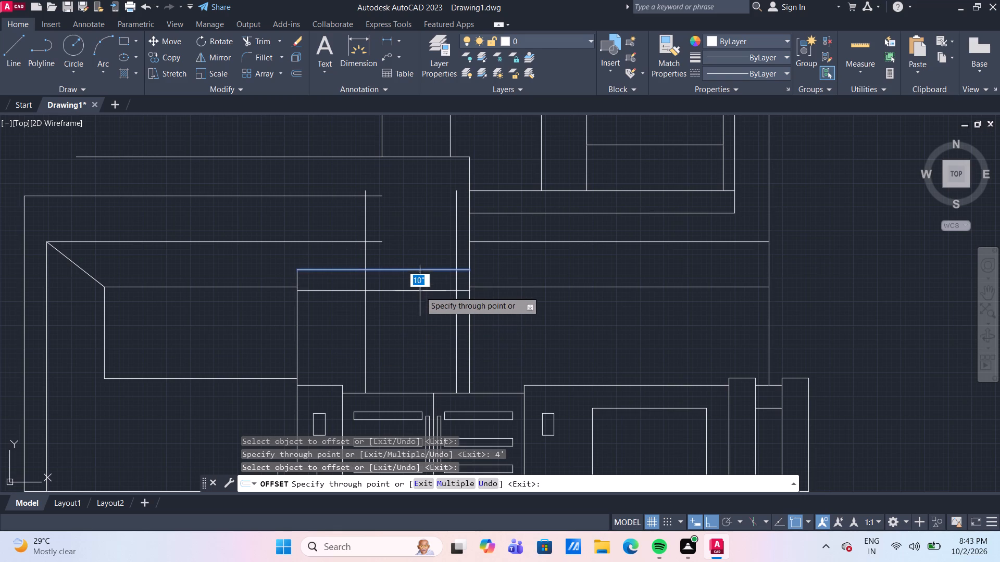
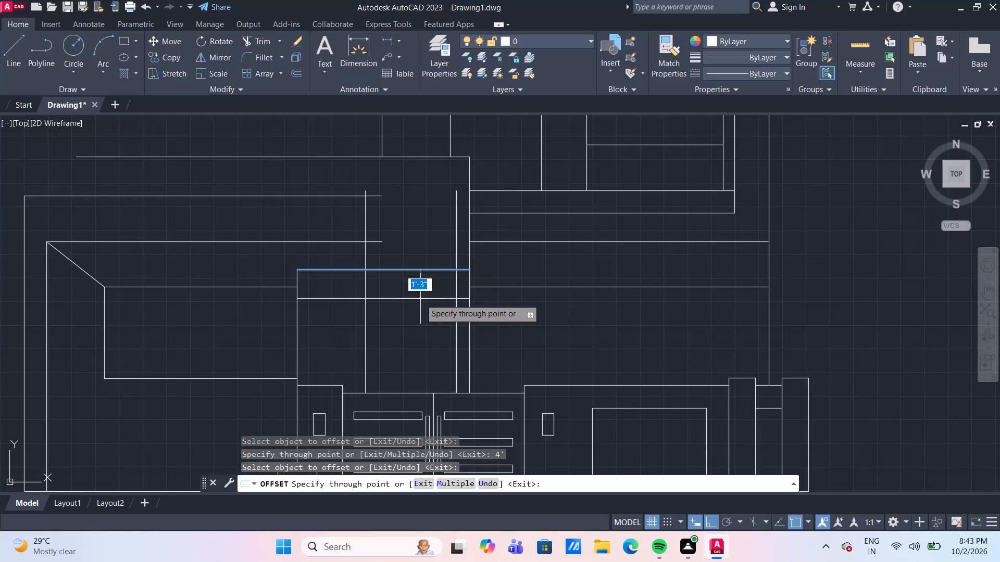
Offset the top edge of the block above the gate 1'-3" downward.
click(420, 299)
key(Escape)
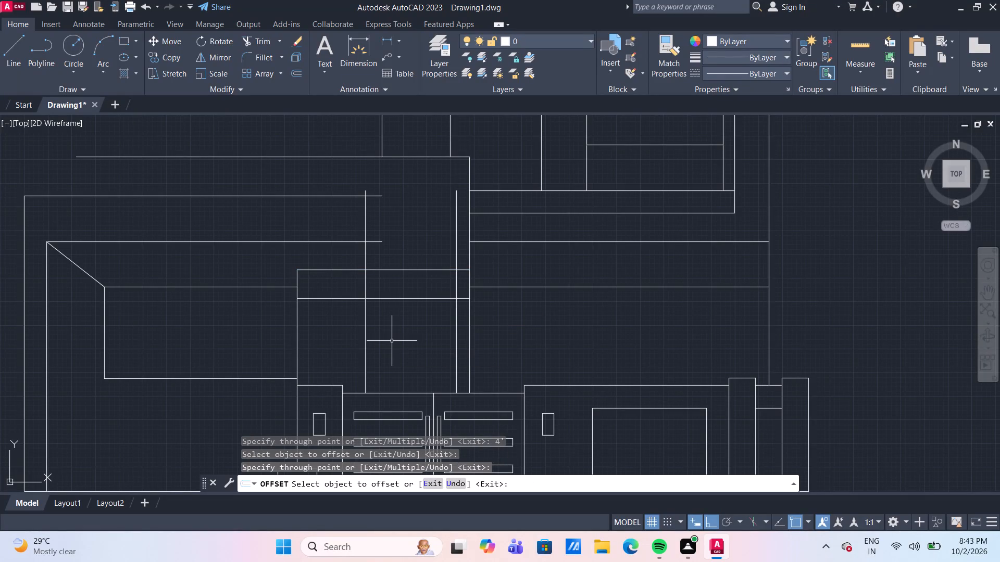
Trim the crossing lines inside the block above the gate so that only the inner door-opening outline remains.
text(tr)
key(Return)
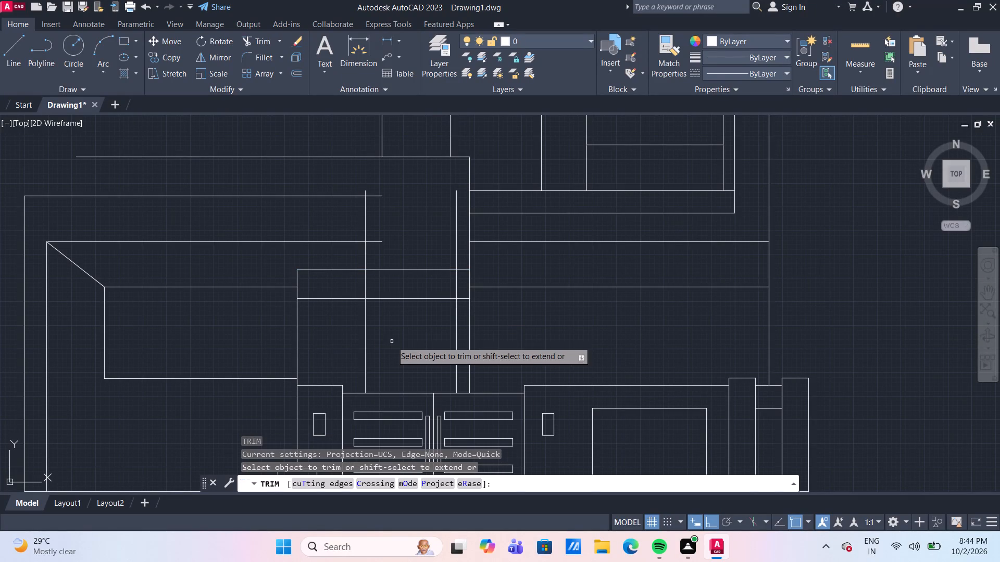
click(348, 311)
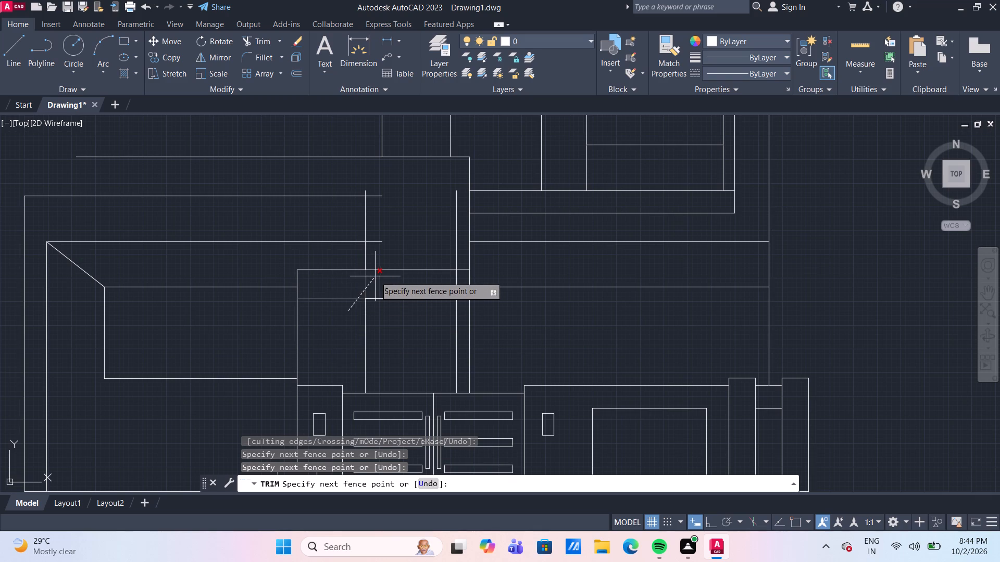
click(375, 276)
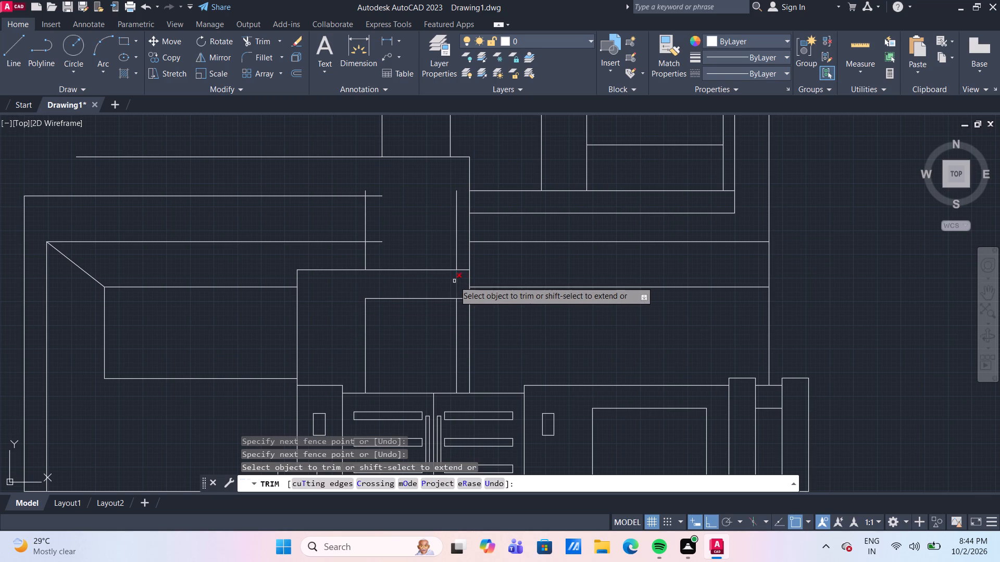
click(454, 281)
click(465, 300)
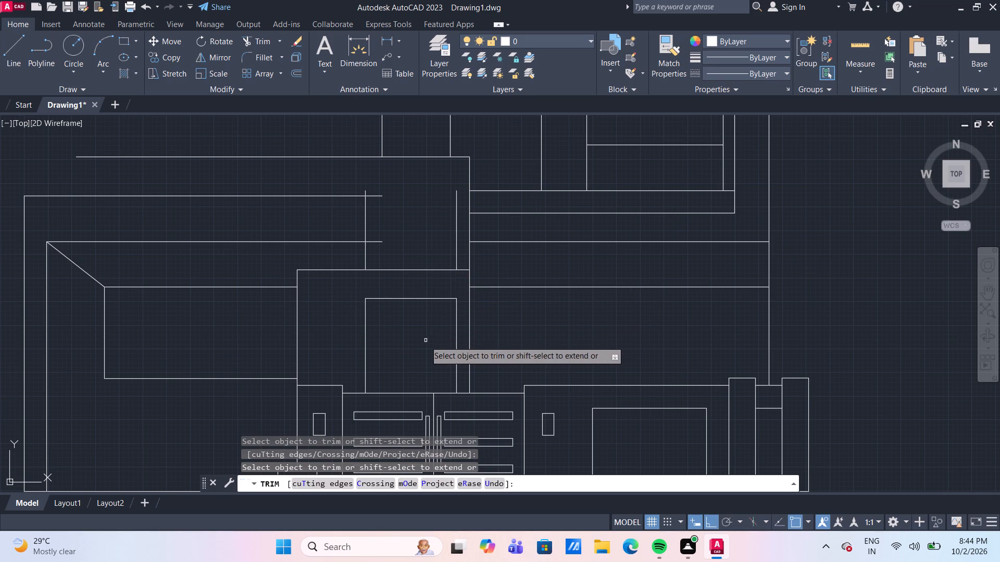
key(Escape)
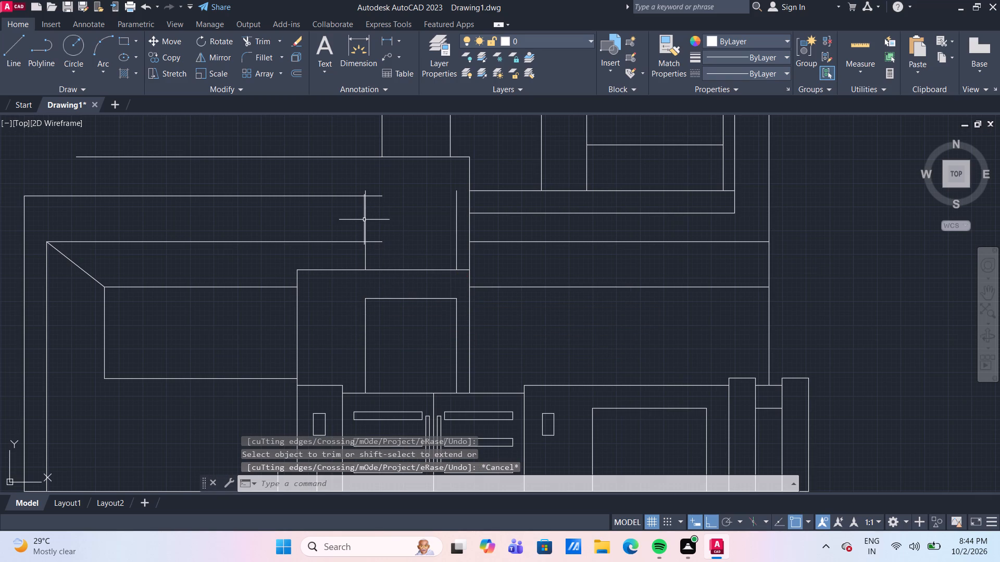
Delete the two leftover vertical line pieces standing above the door block.
click(364, 220)
click(456, 239)
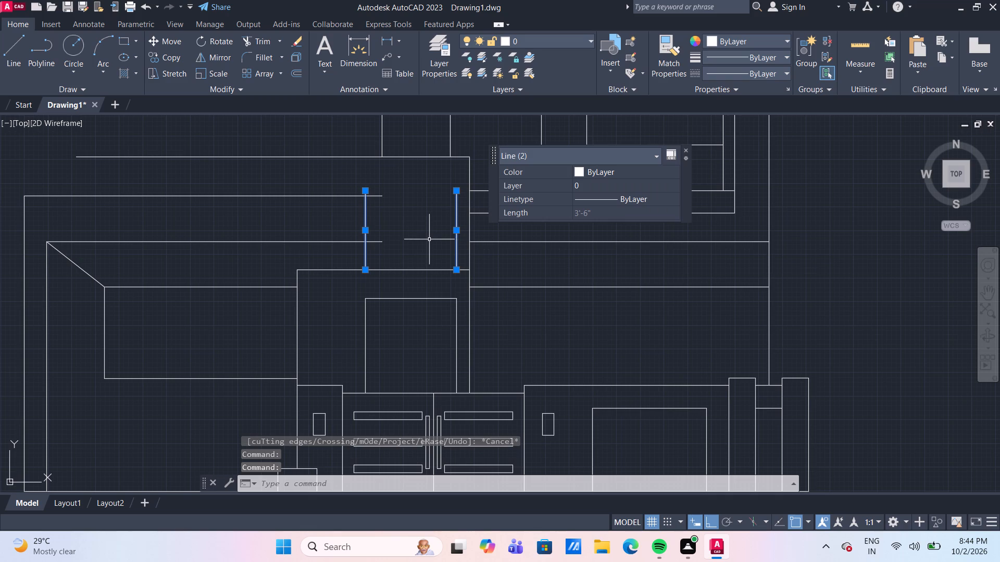
key(Delete)
Draw a short vertical line joining the lower roof slab's top edge to the upper slab line, aligned with the recessed panel's outer side.
middle_drag(426, 240, 432, 246)
scroll(432, 246, down, 1)
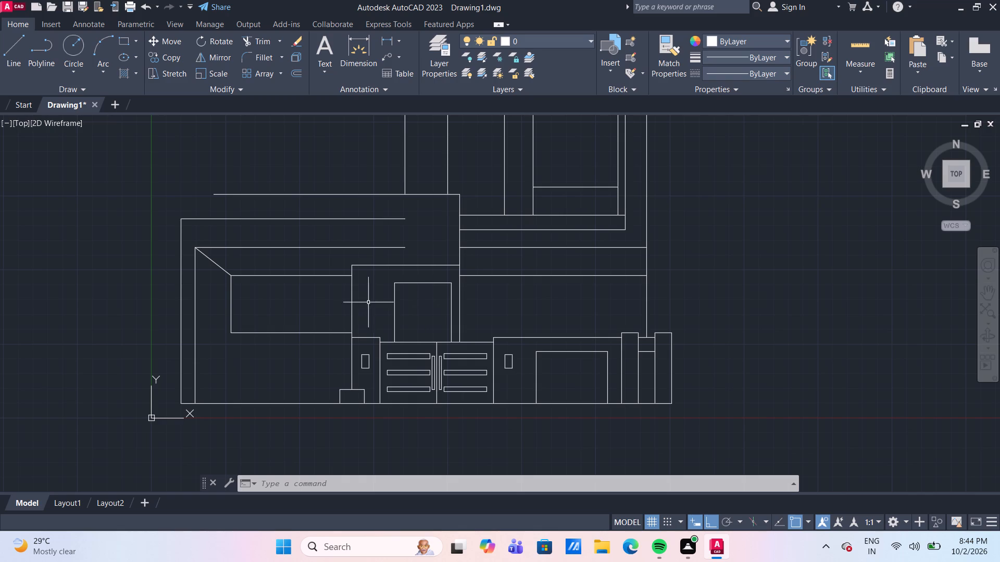
middle_drag(272, 266, 315, 291)
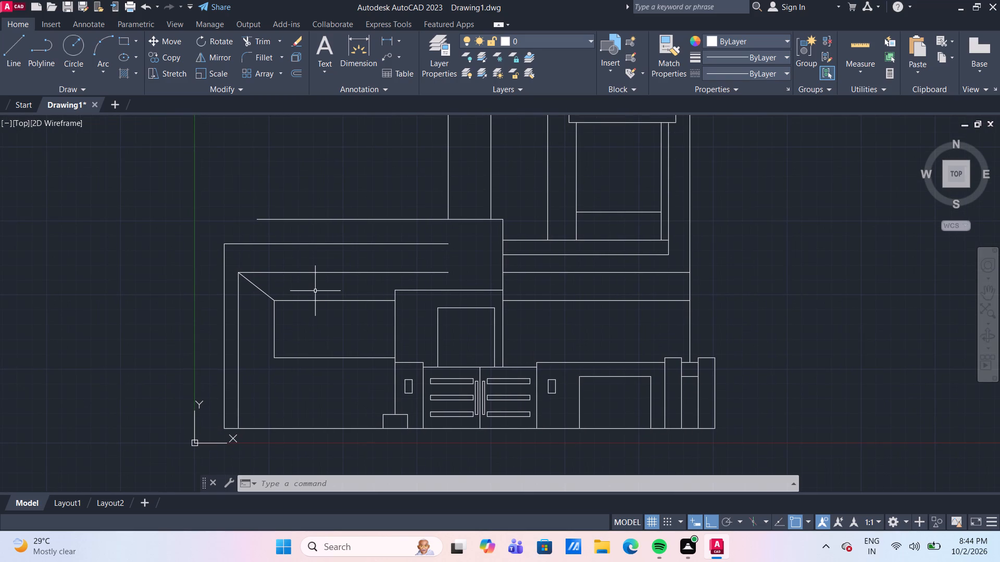
click(13, 41)
click(273, 243)
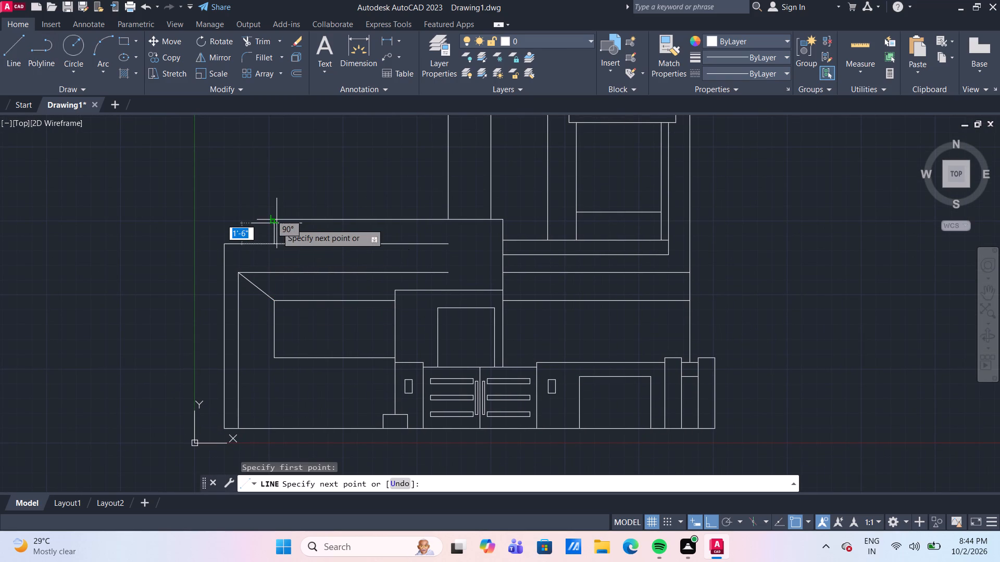
click(276, 216)
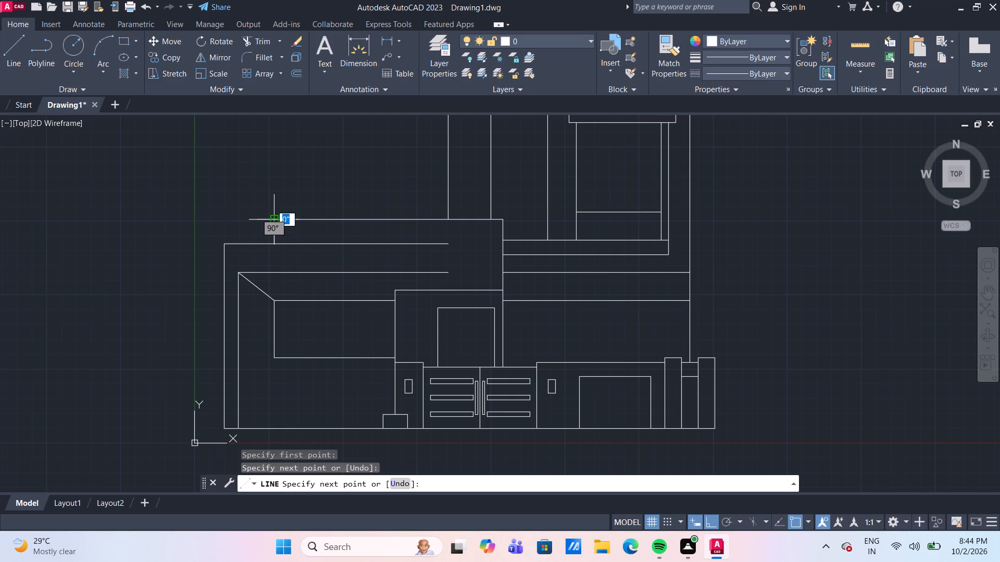
key(Escape)
Trim the upper slab line's overhang beyond the new short vertical line.
text(tr)
key(Return)
click(264, 220)
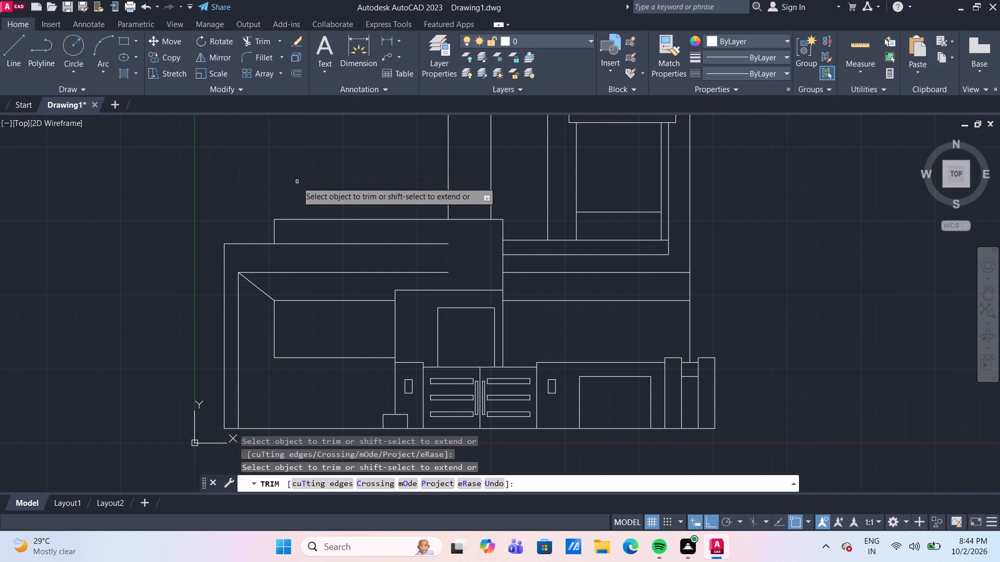
key(Escape)
Draw a 3'-3" vertical line from the inner end of the lower slab's top edge down to the door block's top edge.
key(l)
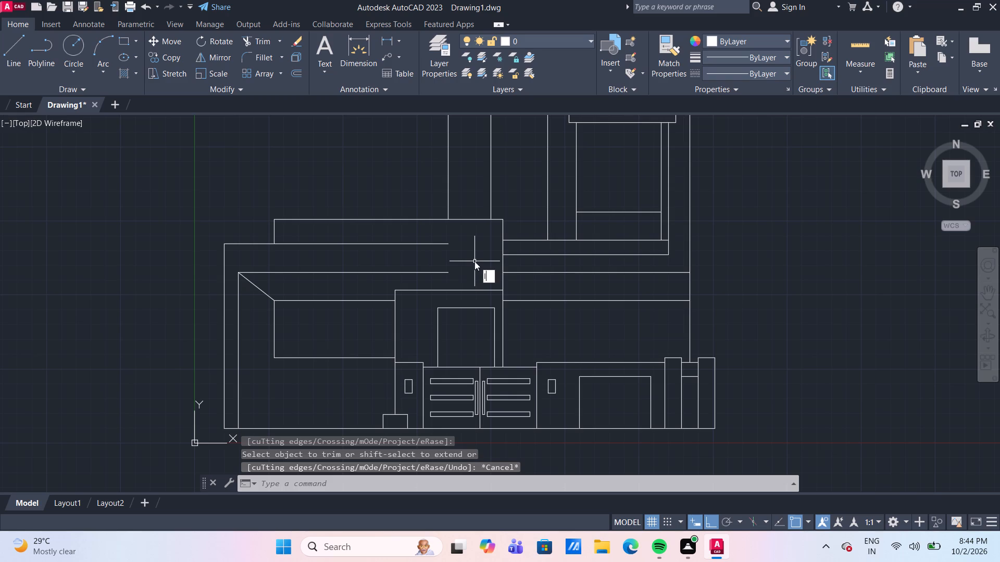
key(Return)
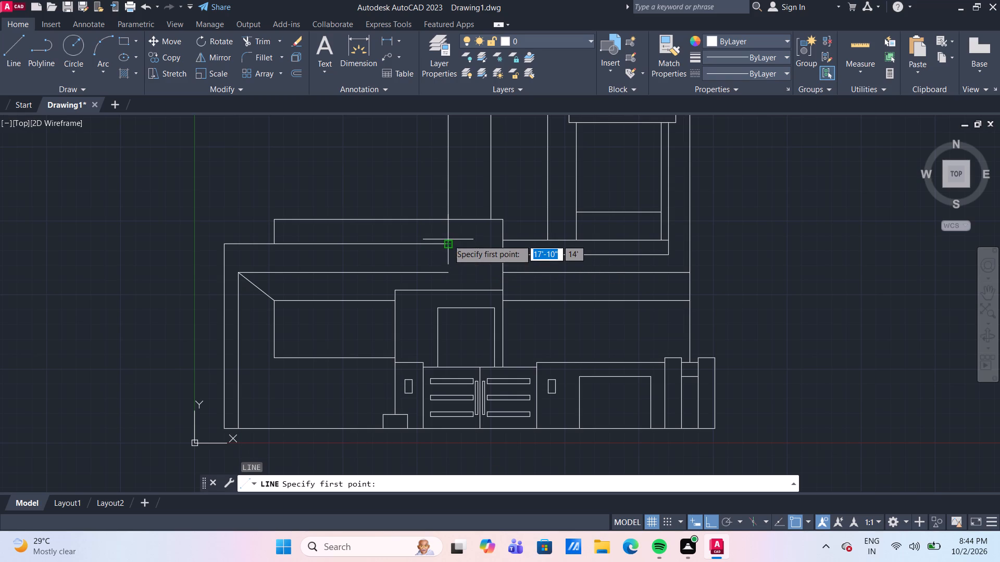
click(448, 239)
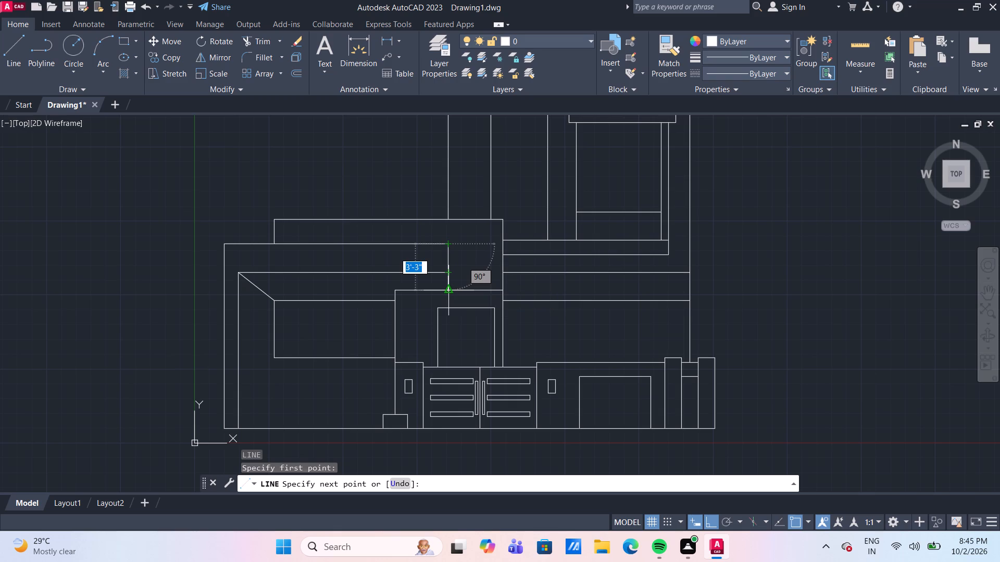
scroll(448, 290, up, 5)
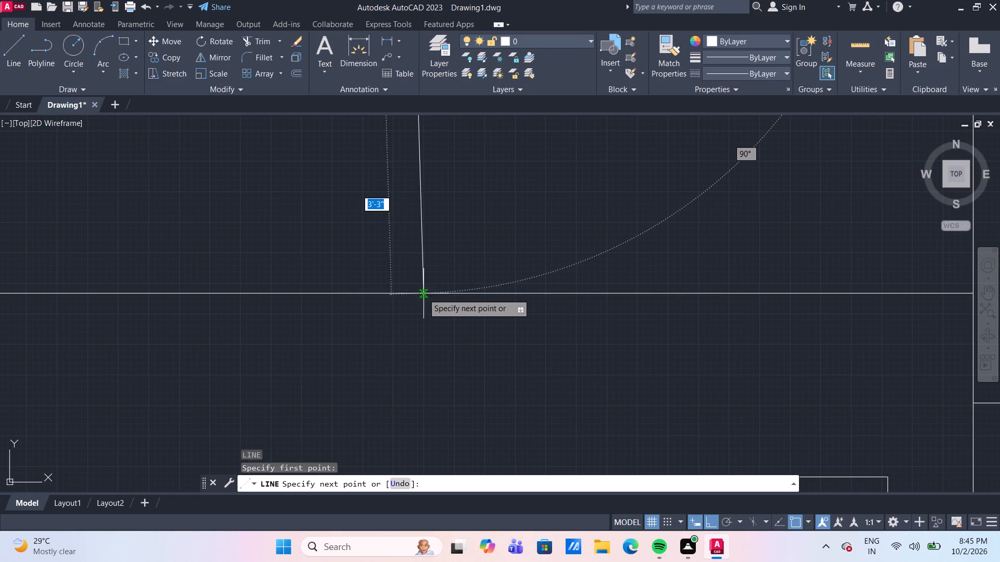
click(409, 292)
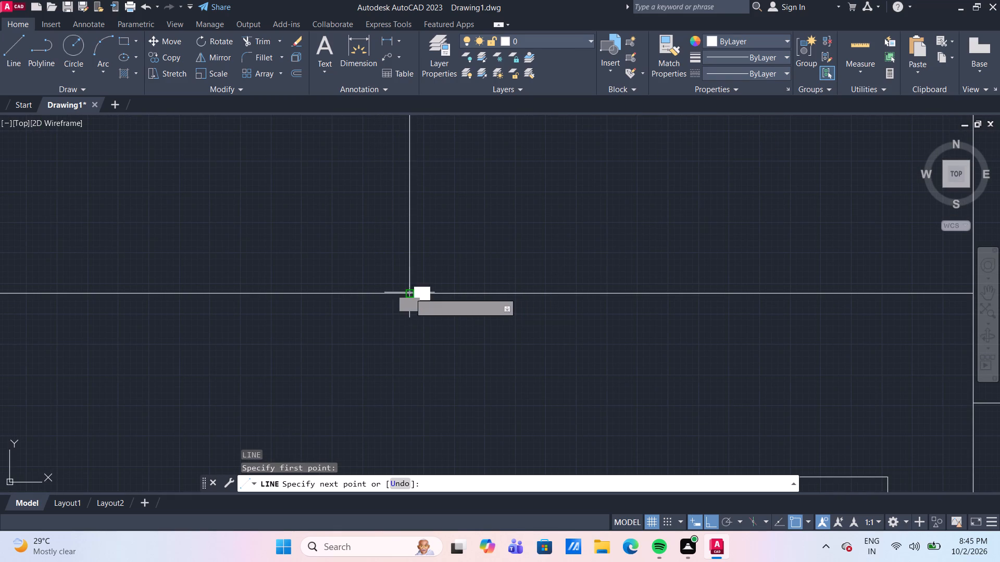
key(Escape)
Measure the lower roof slab's width, thickness and height with quick measure.
scroll(407, 335, down, 4)
scroll(520, 299, down, 2)
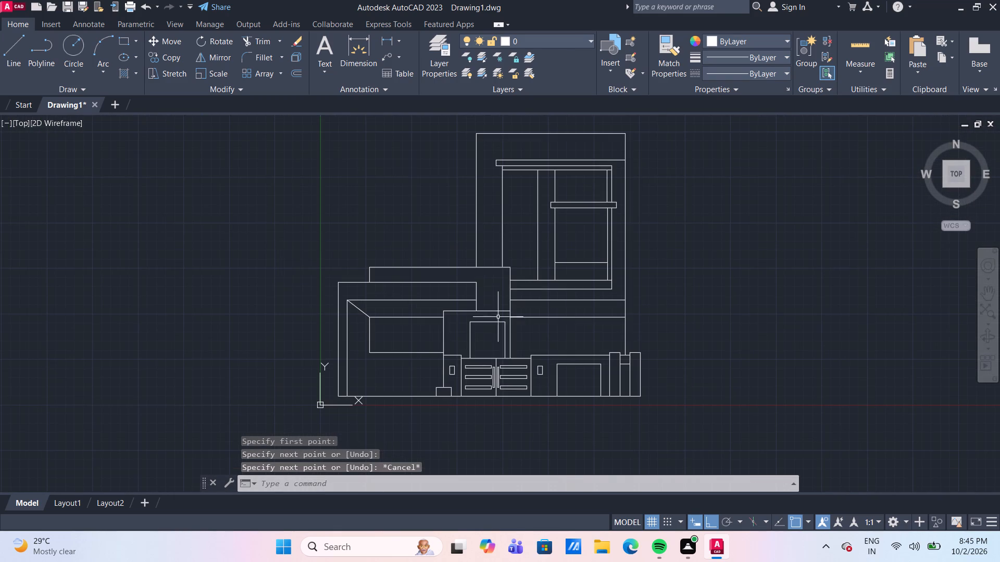
middle_drag(405, 226, 421, 219)
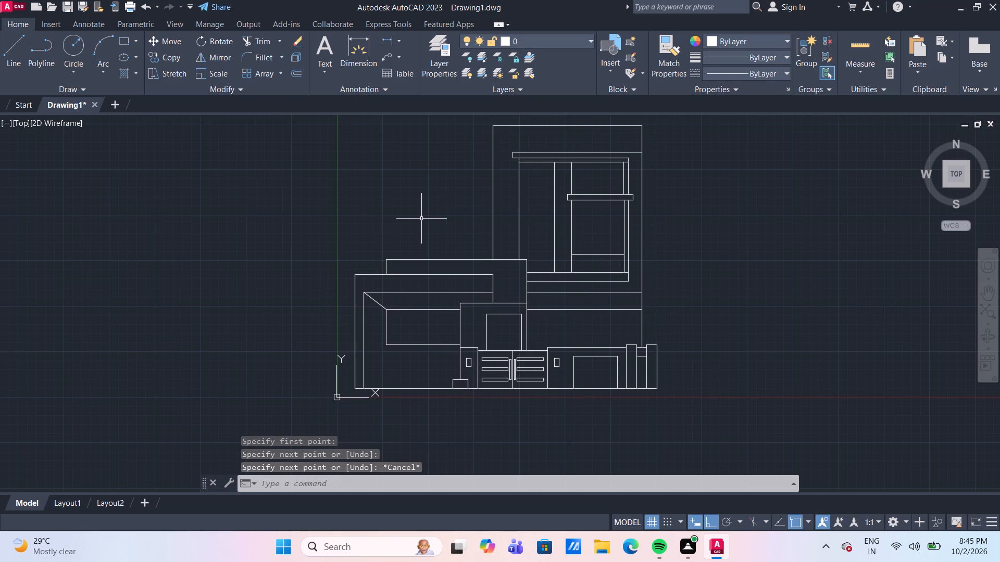
middle_drag(421, 219, 414, 187)
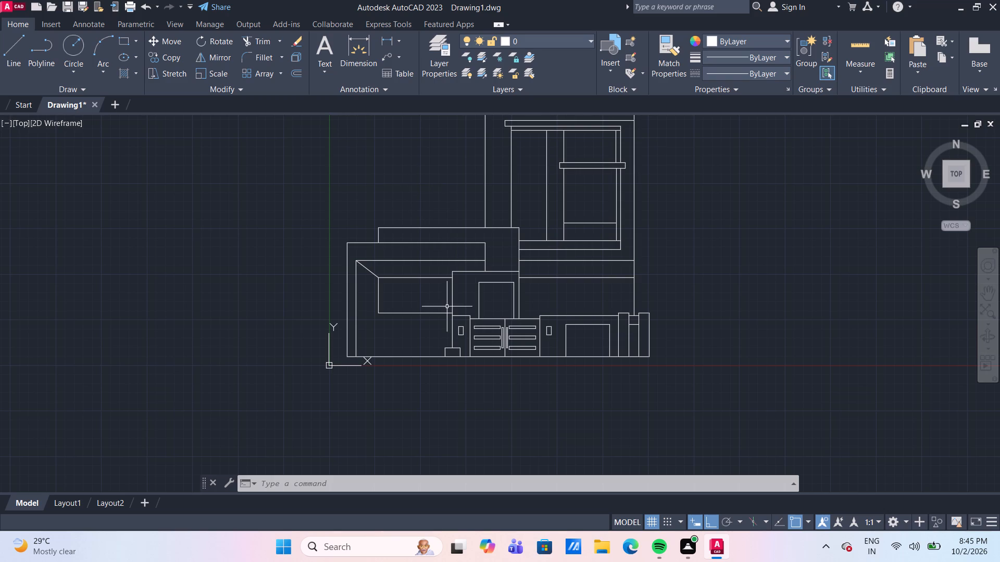
scroll(432, 267, up, 1)
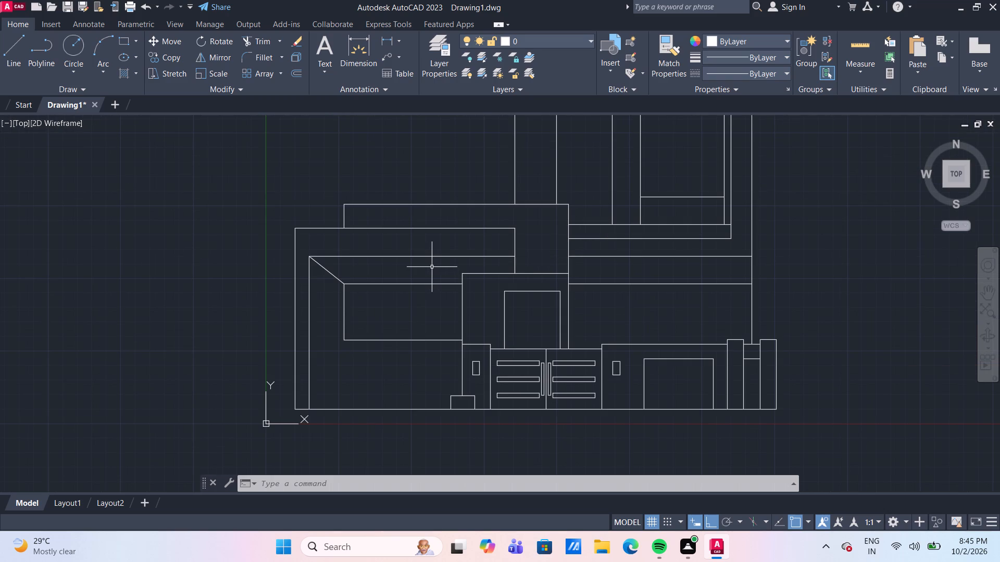
middle_drag(432, 267, 437, 244)
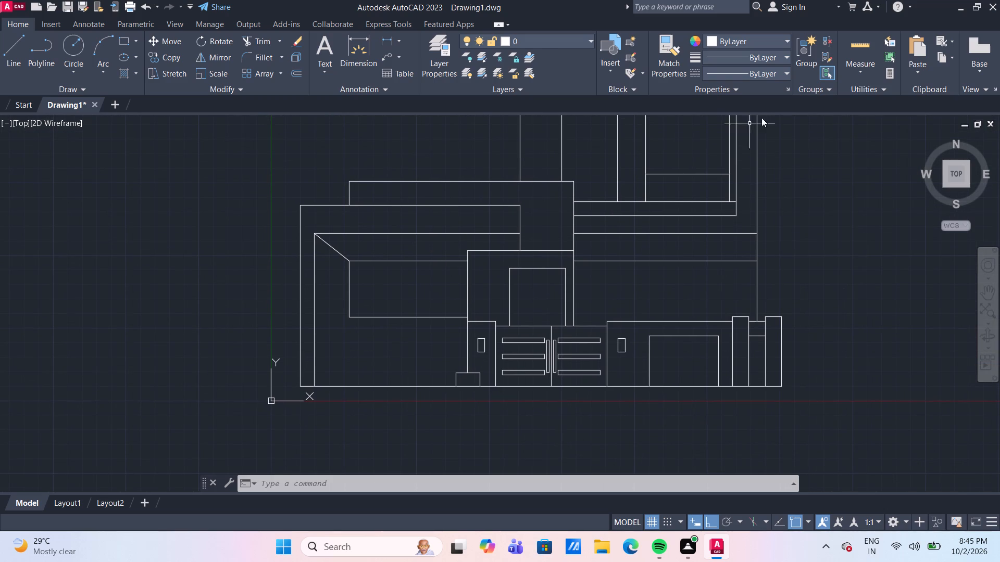
drag(856, 38, 845, 47)
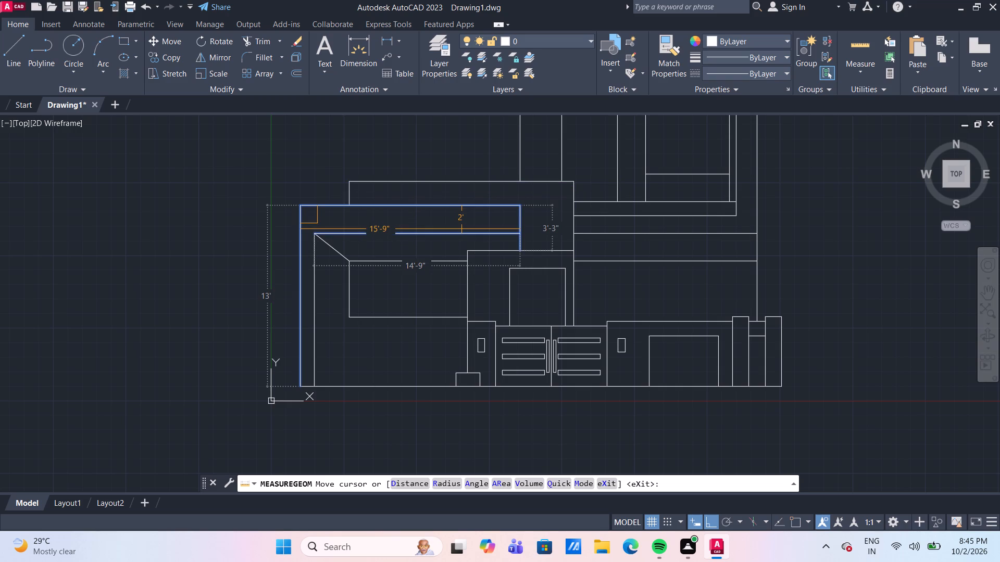
key(Escape)
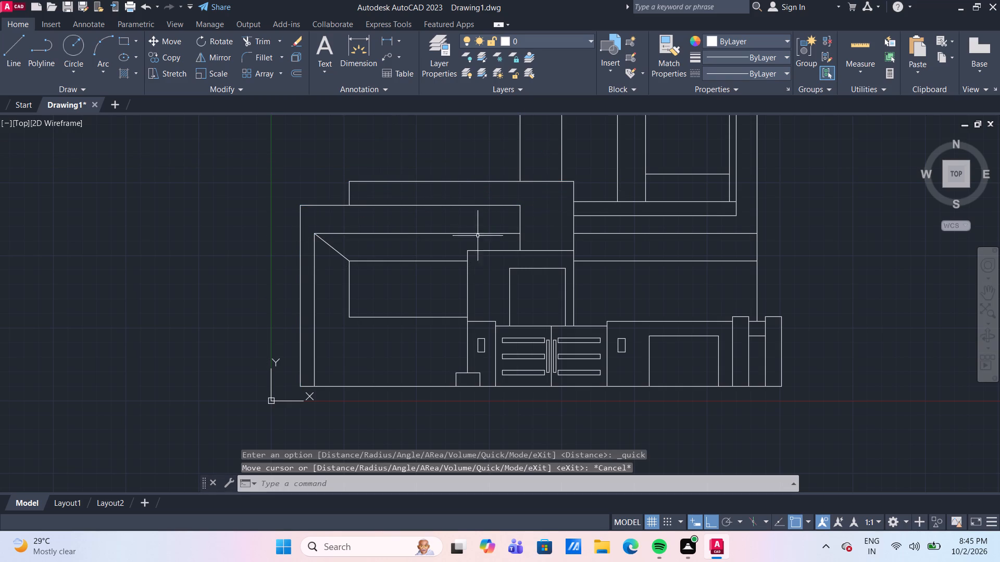
Draw a vertical line about 3' long upward from the door opening's upper-left corner, past the block's top edge.
scroll(547, 228, up, 1)
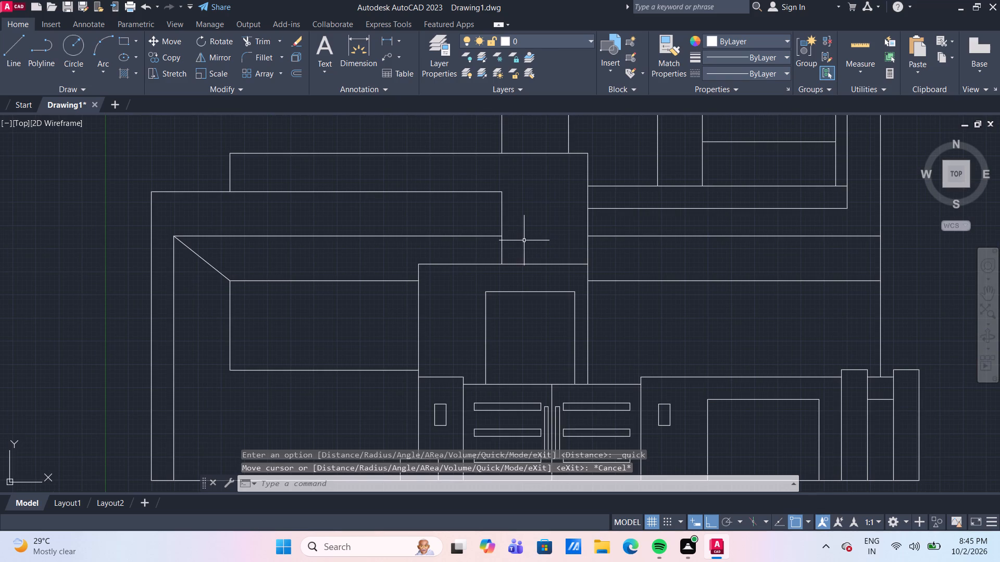
middle_click(520, 244)
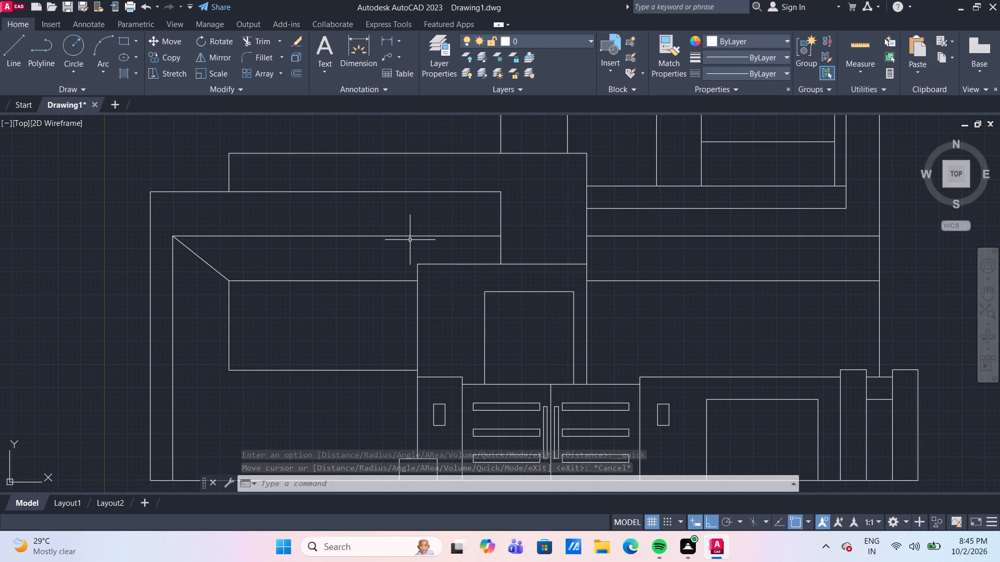
key(l)
key(Return)
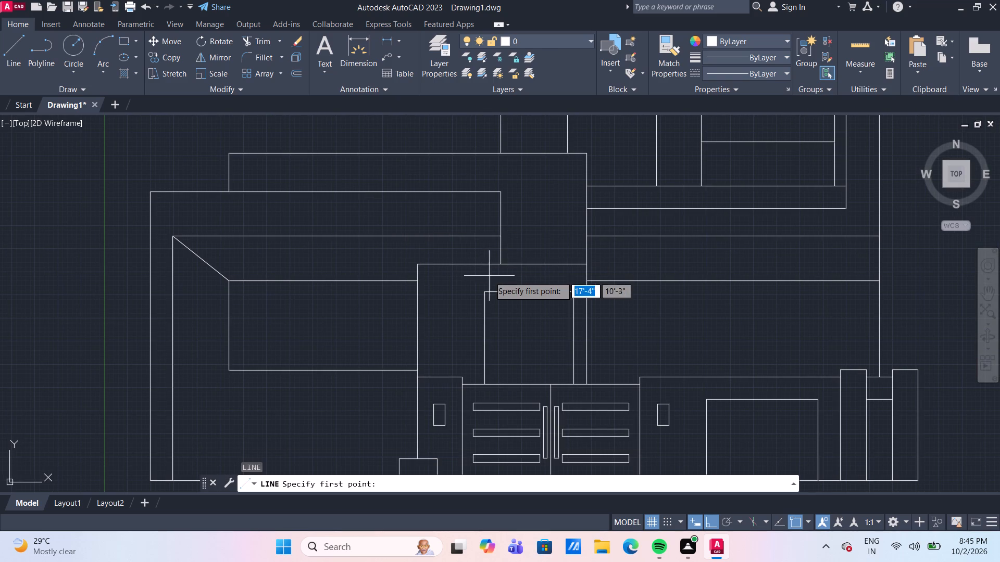
drag(486, 293, 486, 275)
click(485, 225)
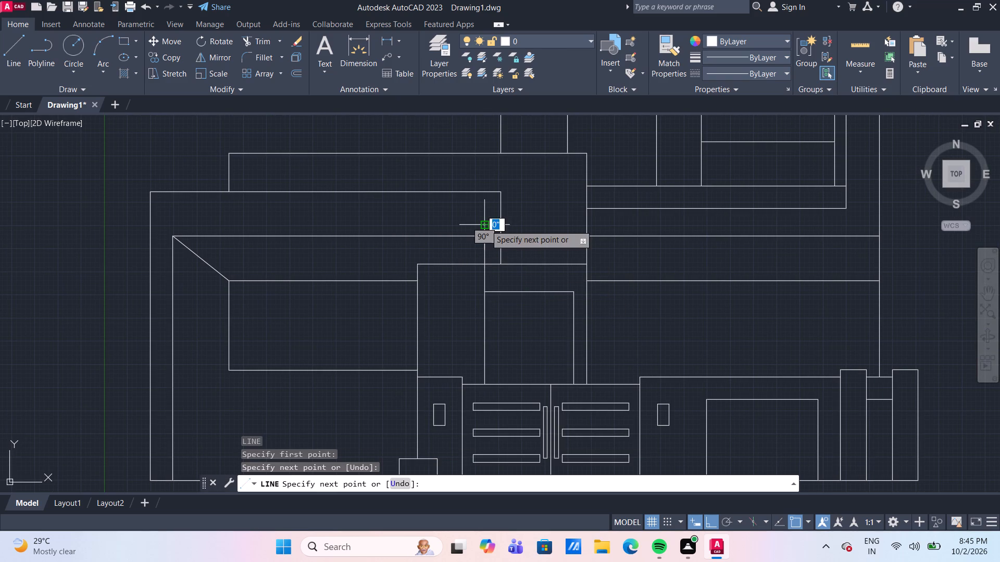
key(Escape)
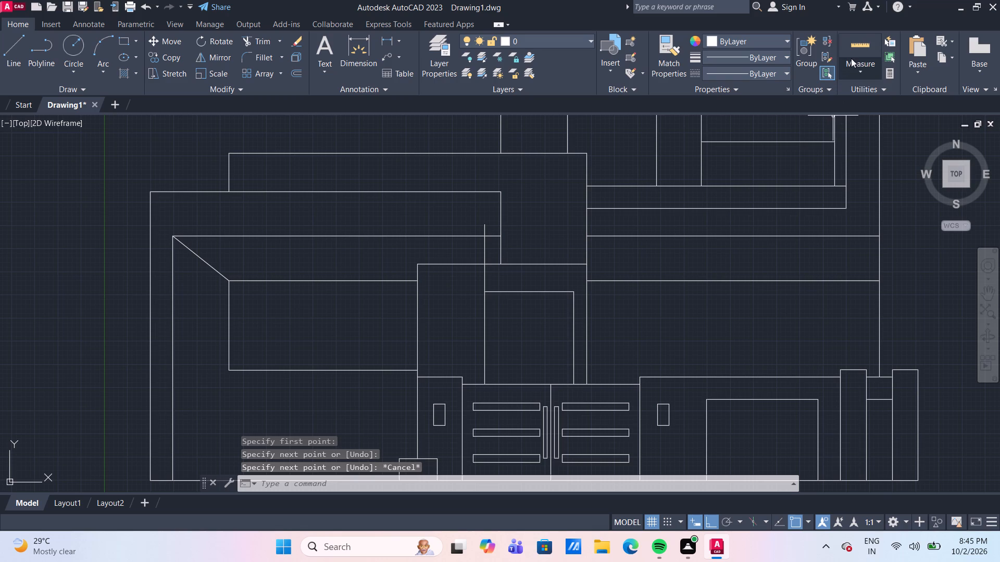
Measure the gap between the new vertical line and the lower slab's end line.
drag(851, 58, 843, 71)
click(866, 45)
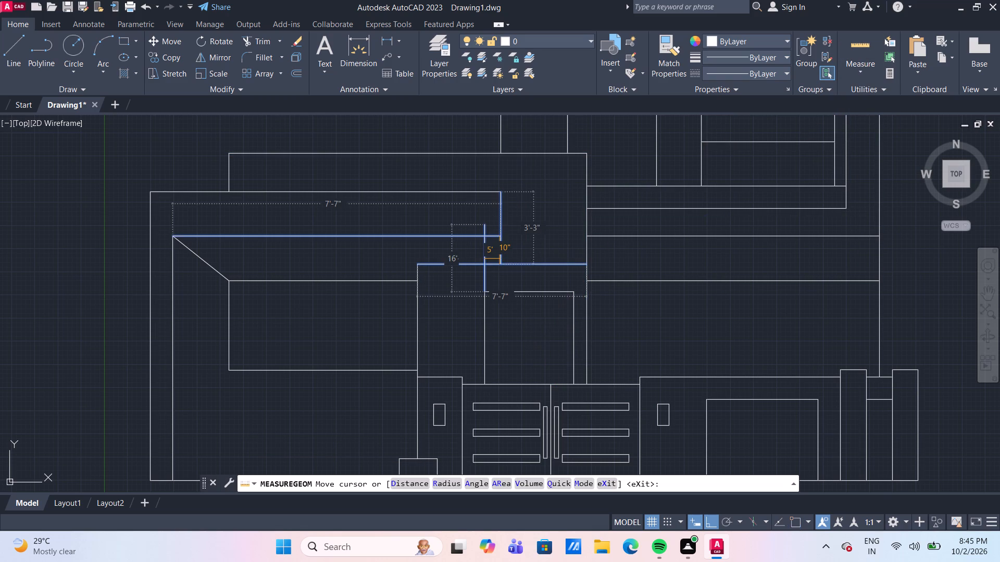
scroll(501, 275, up, 2)
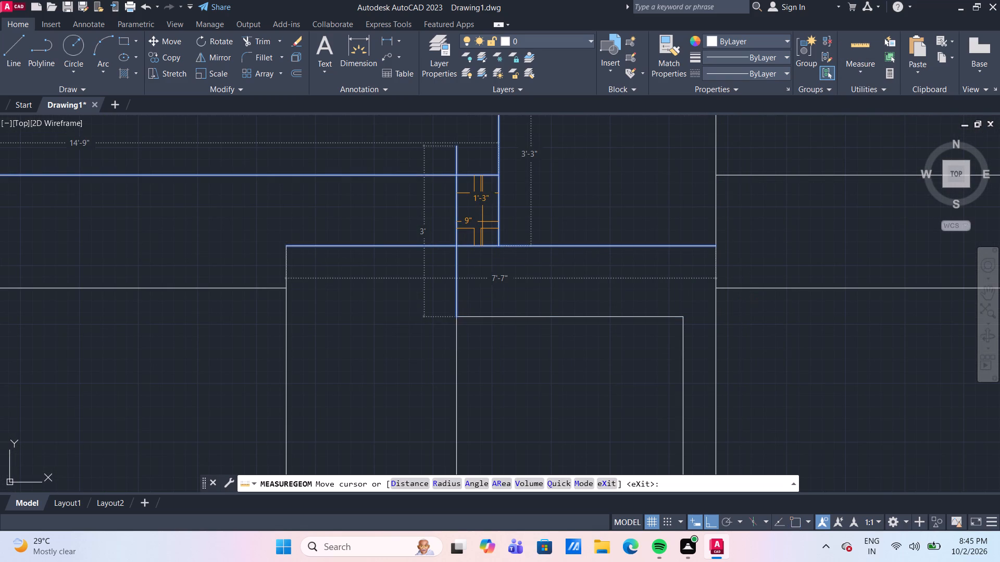
key(Escape)
Offset the lower slab's 3'-3" vertical end line 6" inward, toward the line above the door opening.
scroll(484, 213, down, 3)
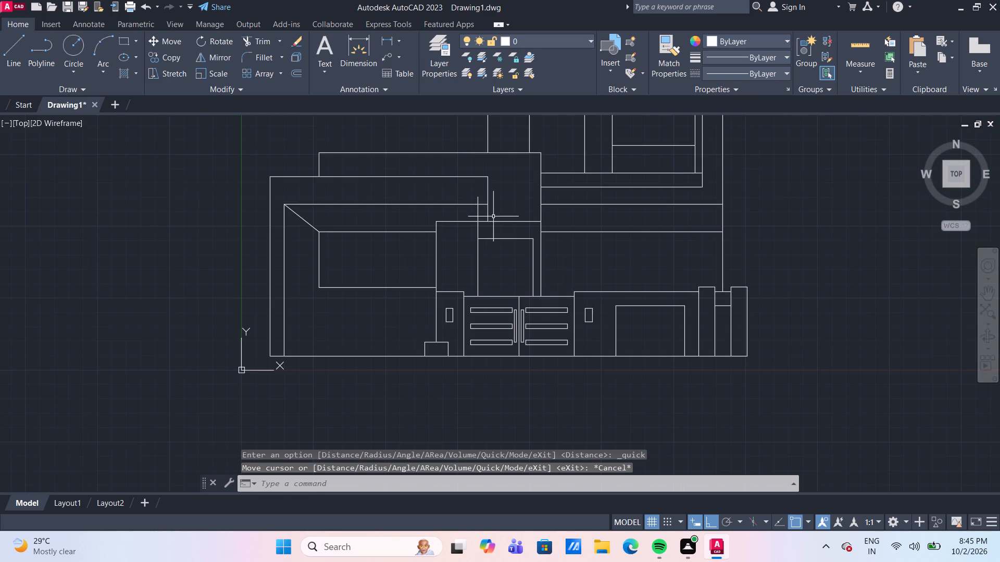
scroll(493, 215, up, 2)
middle_drag(495, 216, 498, 254)
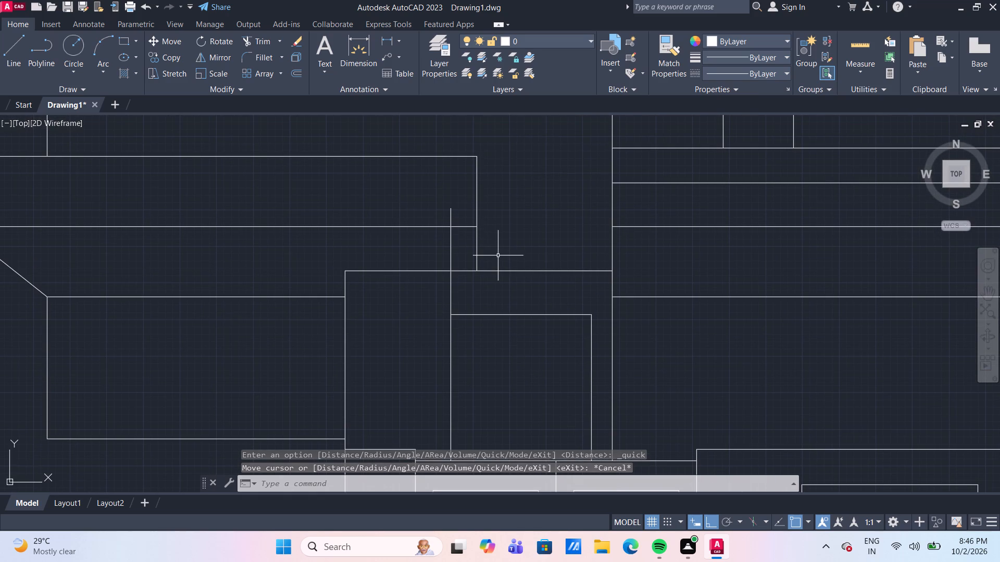
key(o)
key(Return)
key(Return)
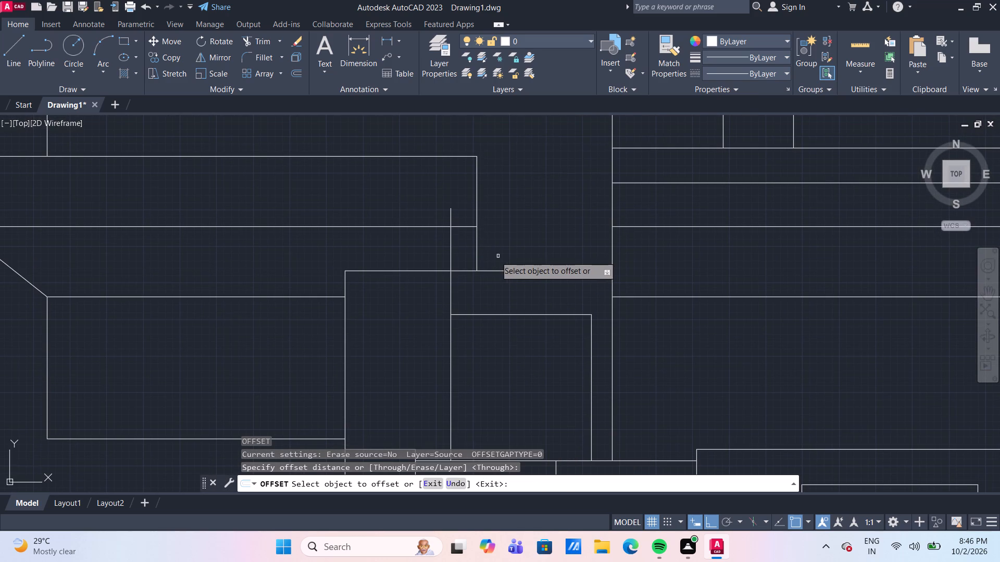
click(477, 248)
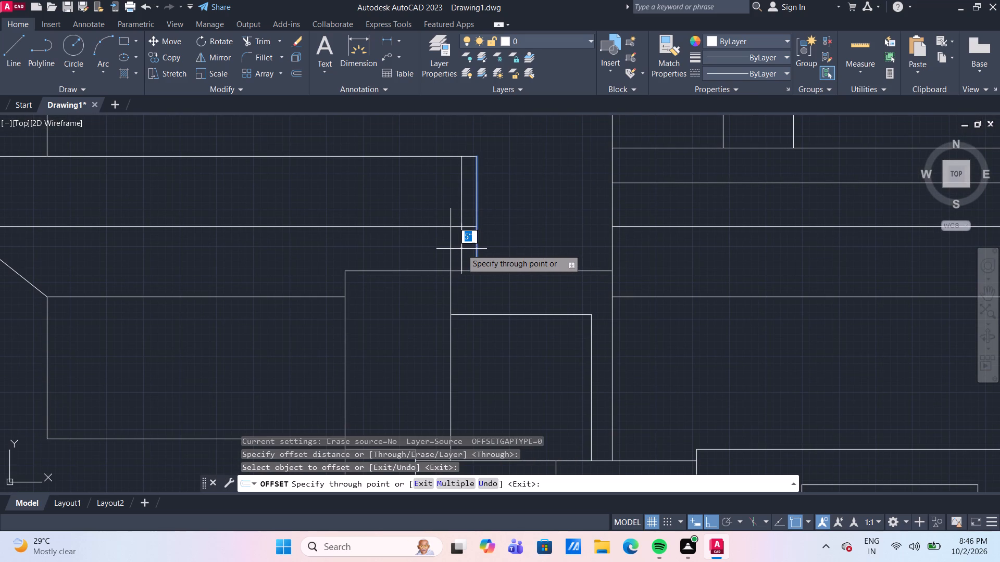
text(6")
key(Return)
key(Escape)
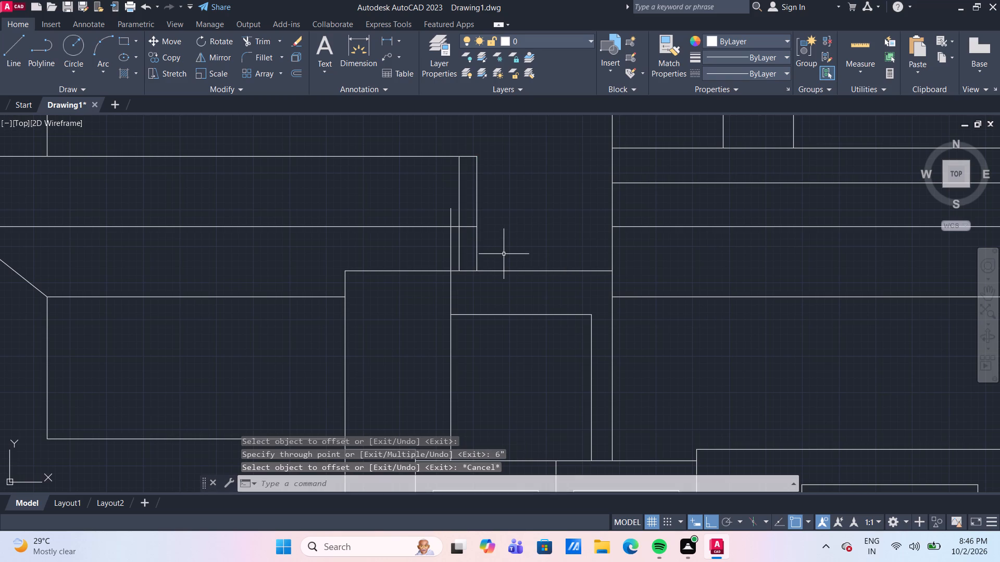
Delete the lower slab's original end line and the 3' vertical line rising from the door opening's corner.
click(451, 244)
click(477, 248)
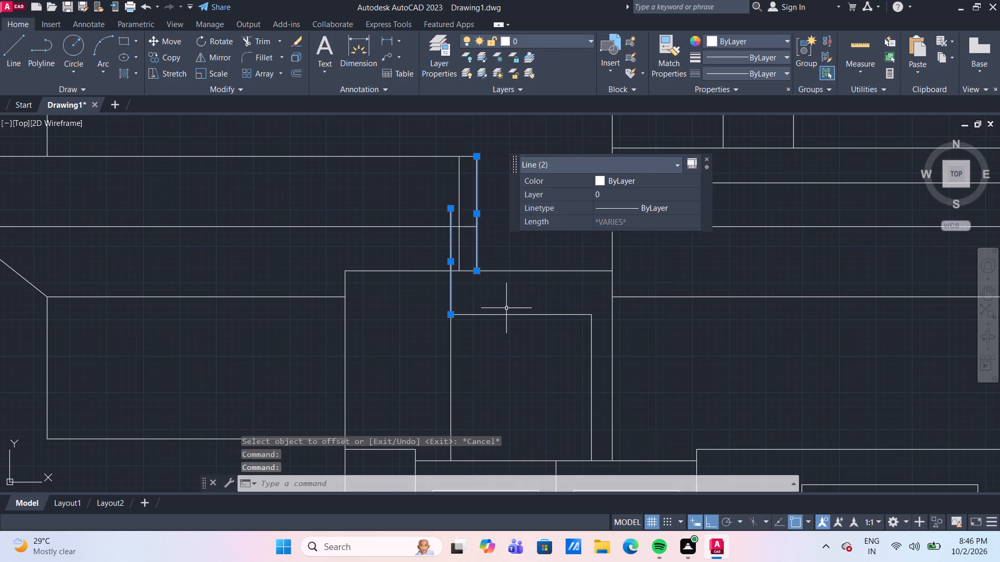
key(Delete)
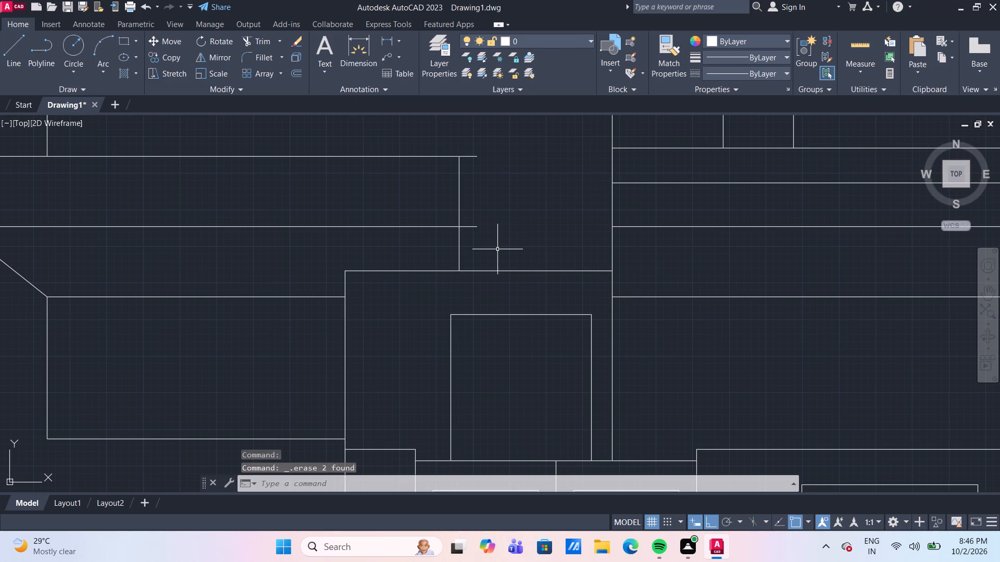
Trim the lower slab's two horizontal edges where they overhang past the new end line.
text(tr)
key(Return)
click(473, 239)
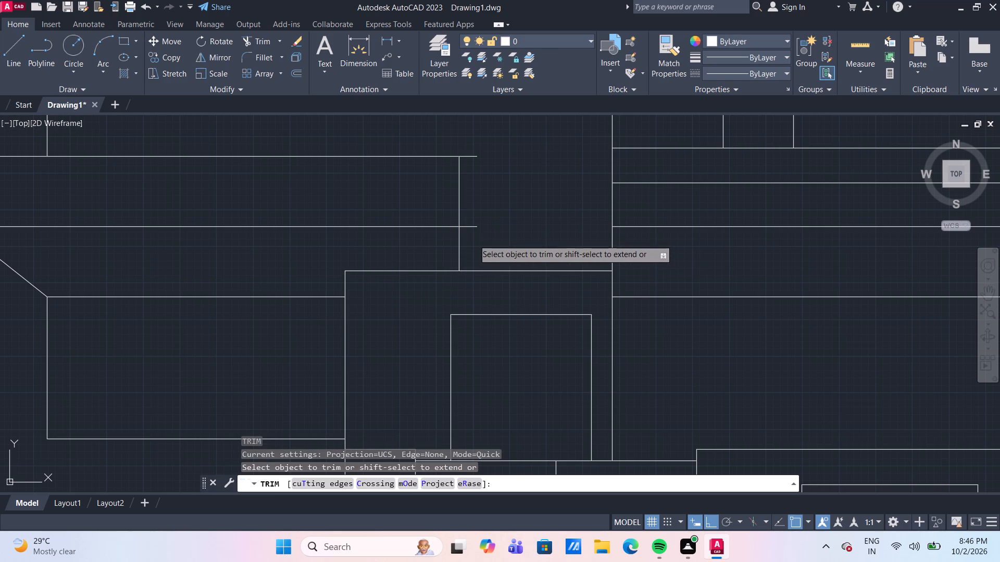
click(469, 146)
scroll(490, 186, down, 4)
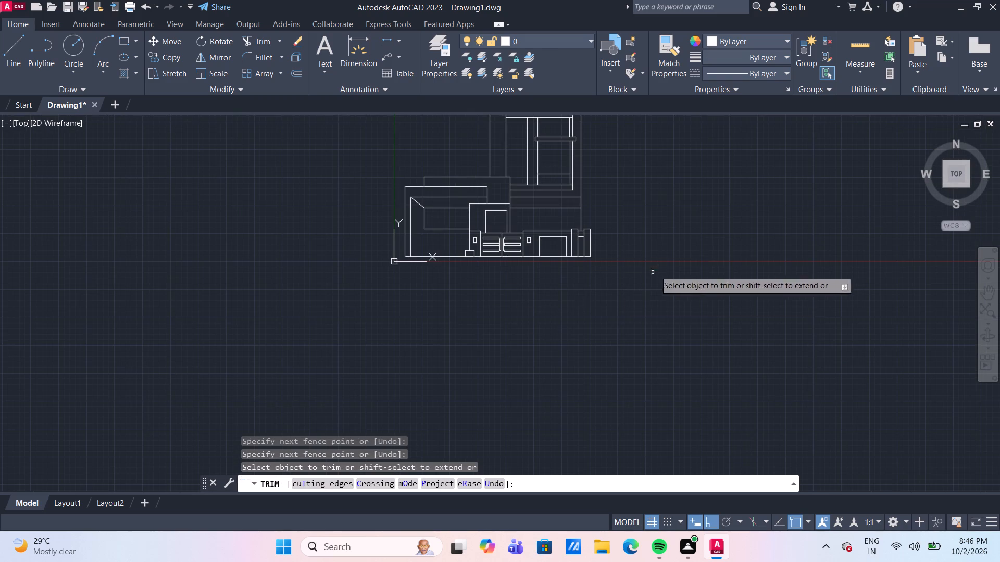
middle_drag(688, 259, 680, 353)
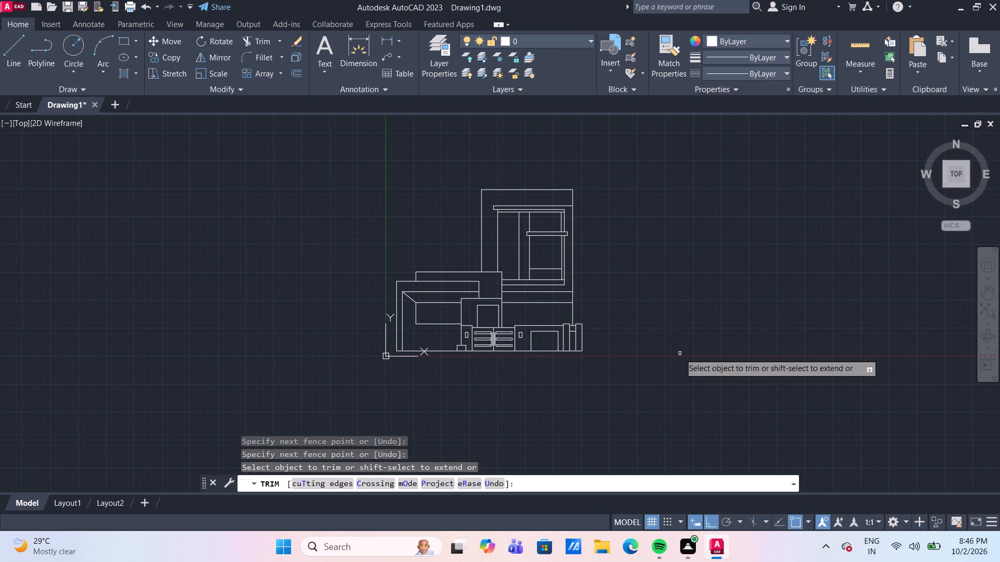
key(Escape)
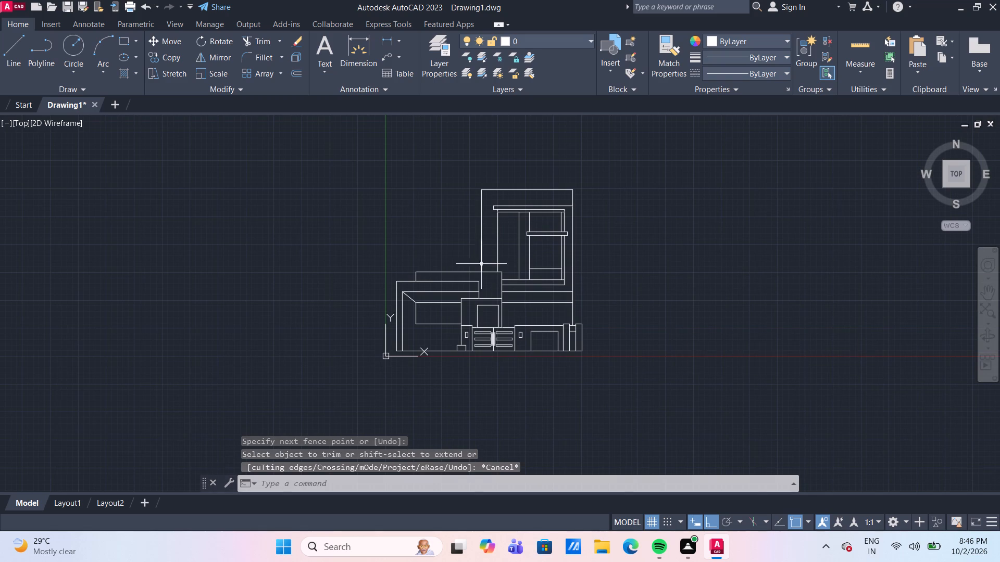
Draw a 3' line up from the upper slab's top edge near its left end and a horizontal line about 14'-9" long to the tower.
scroll(467, 258, up, 2)
middle_drag(378, 277, 413, 277)
scroll(384, 272, up, 1)
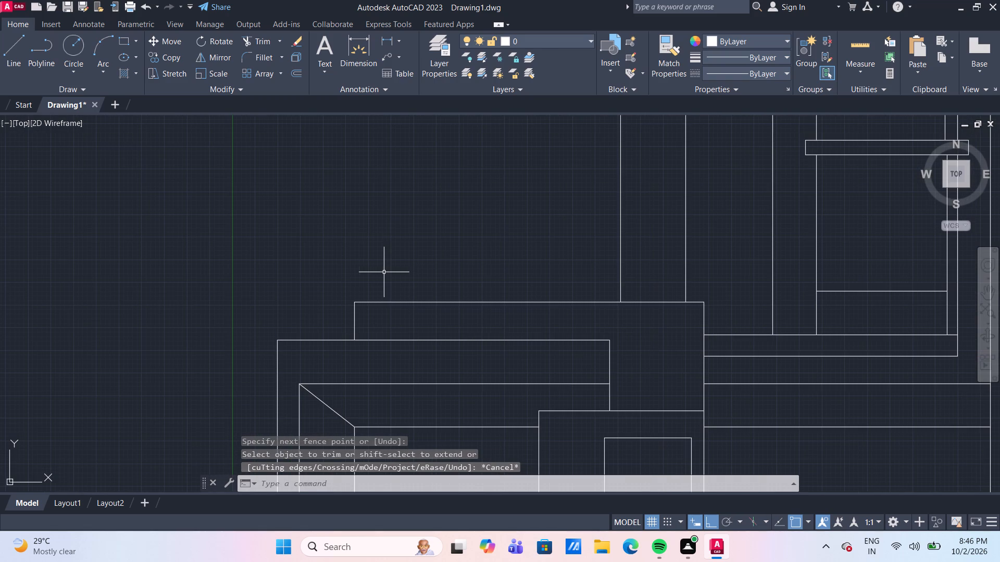
click(14, 50)
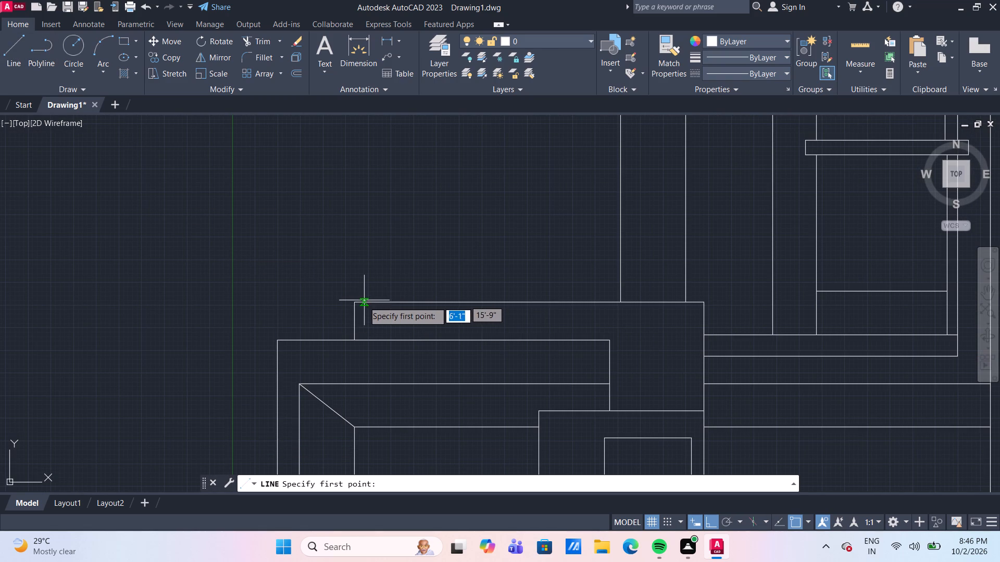
drag(364, 302, 365, 288)
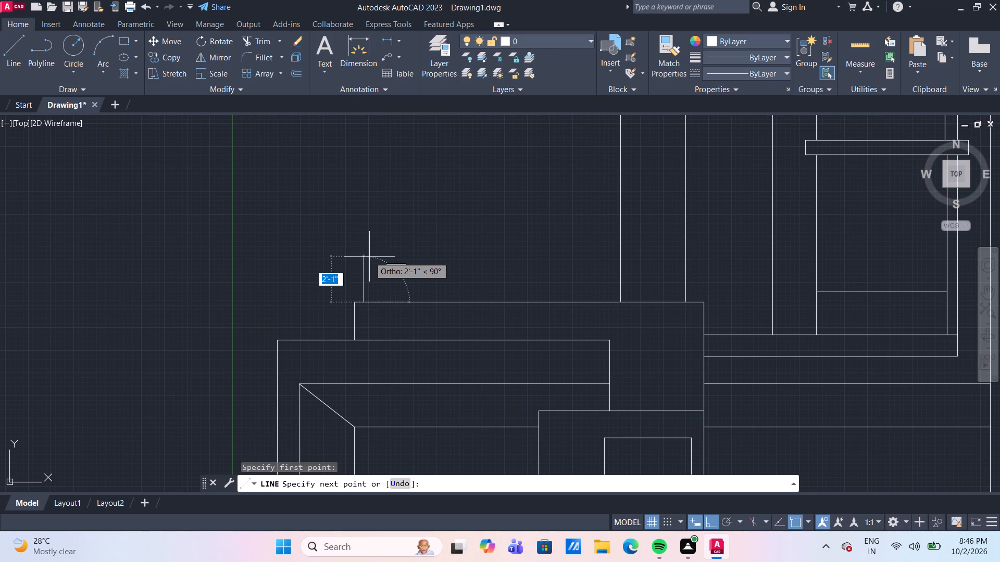
text(3')
key(Return)
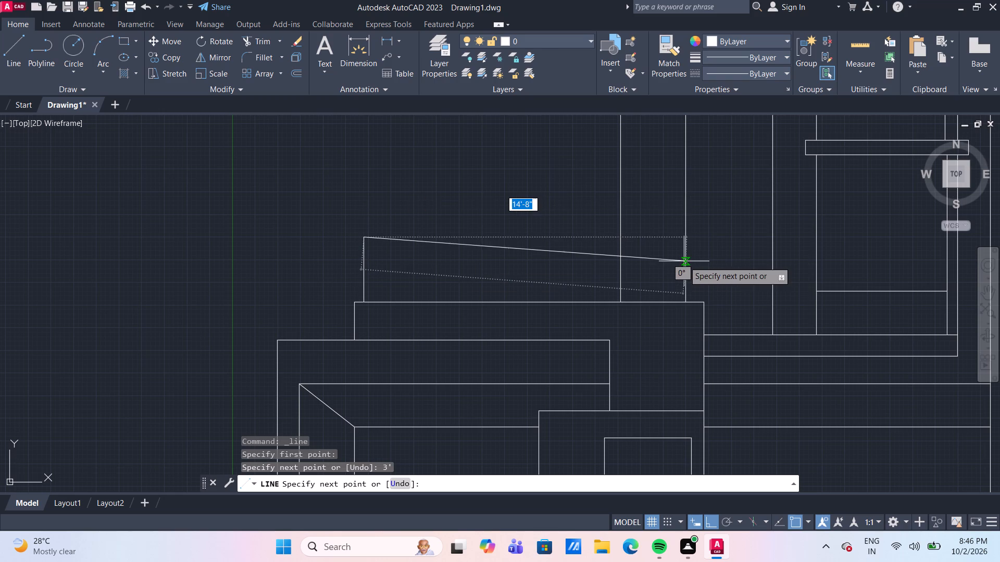
scroll(684, 261, down, 2)
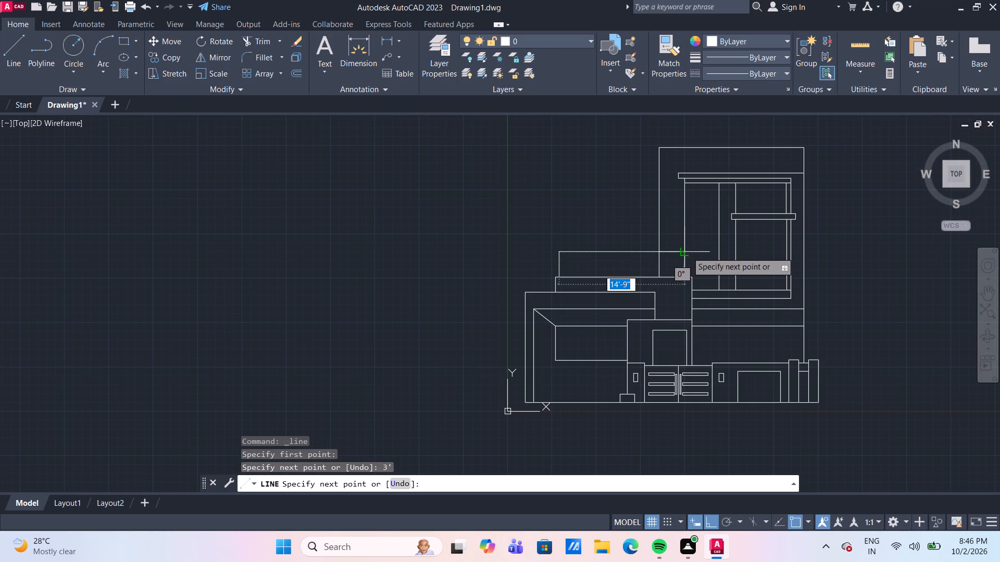
click(687, 252)
key(Escape)
Offset the new horizontal line above the upper slab 3" downward.
scroll(648, 248, up, 2)
middle_drag(648, 261, 623, 259)
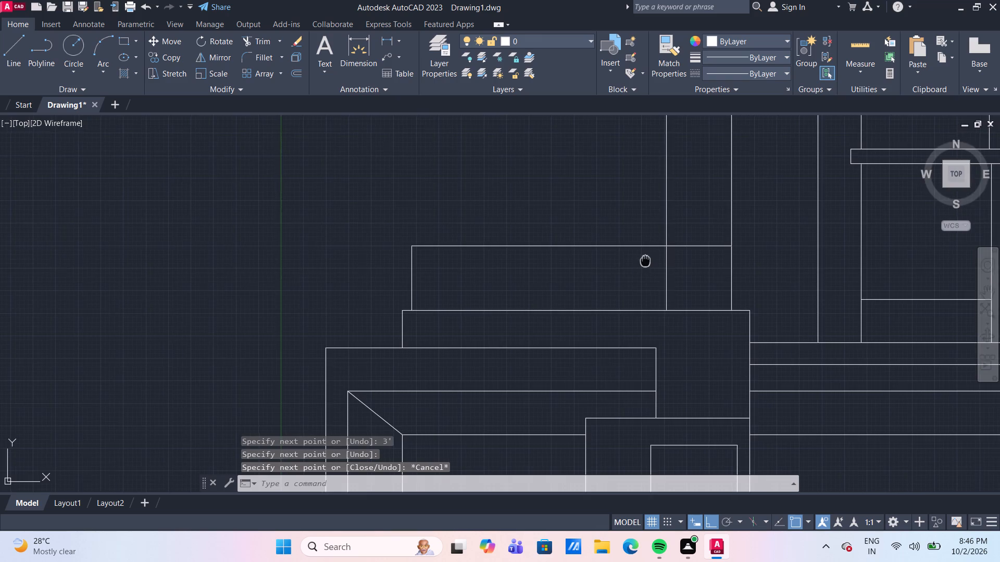
middle_drag(623, 259, 578, 261)
scroll(578, 261, down, 1)
middle_drag(578, 261, 574, 233)
scroll(554, 242, up, 1)
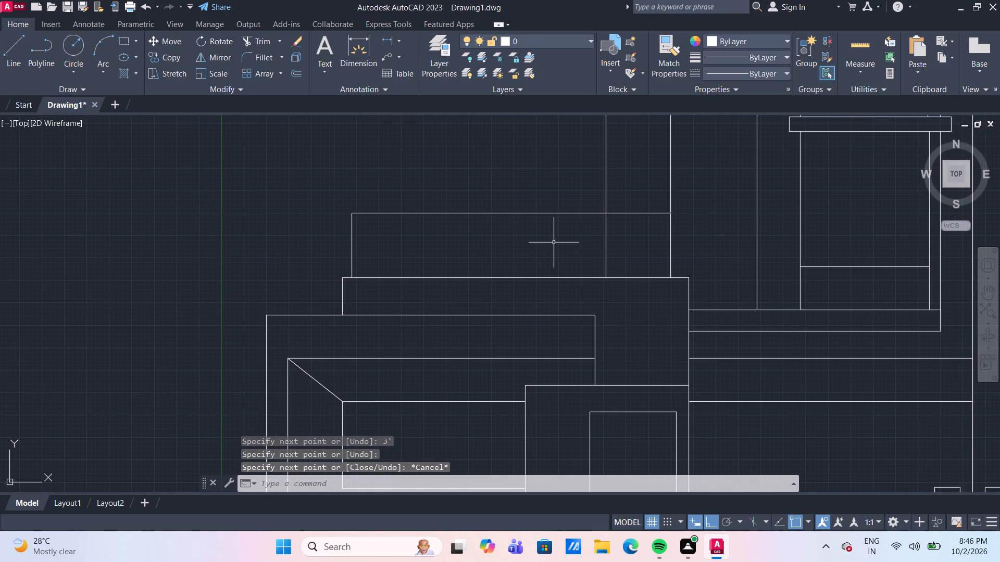
middle_drag(554, 242, 547, 248)
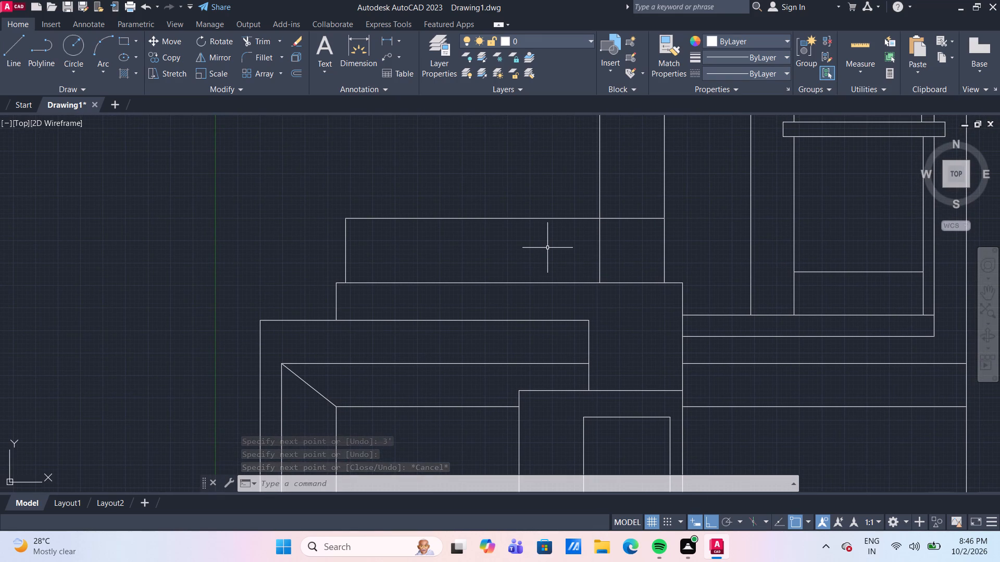
key(o)
key(Return)
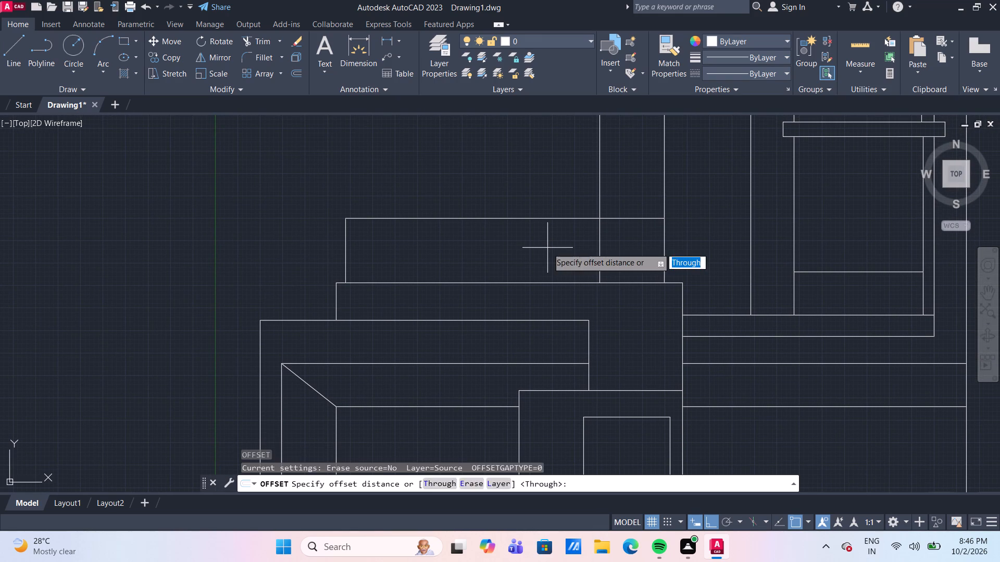
key(Return)
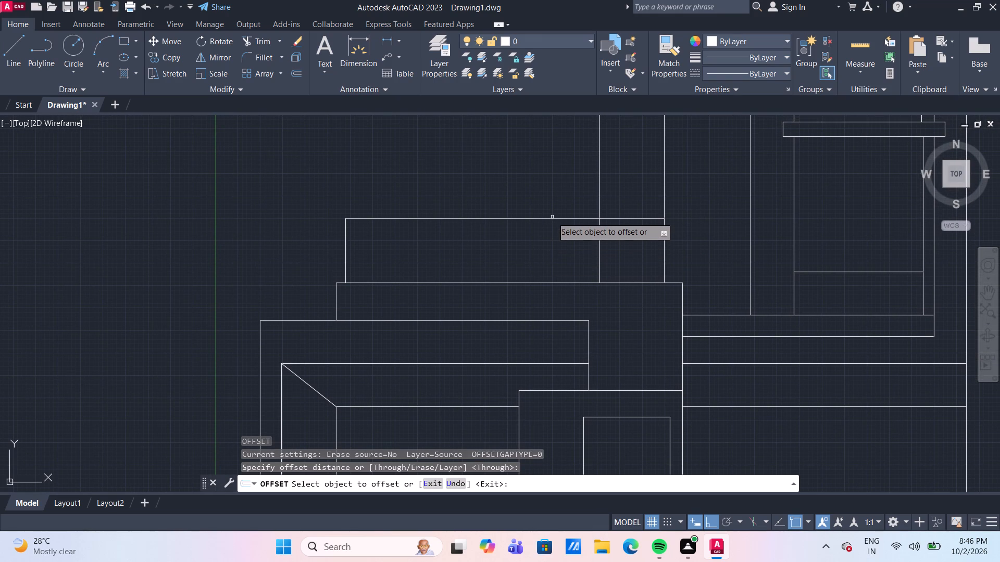
click(552, 217)
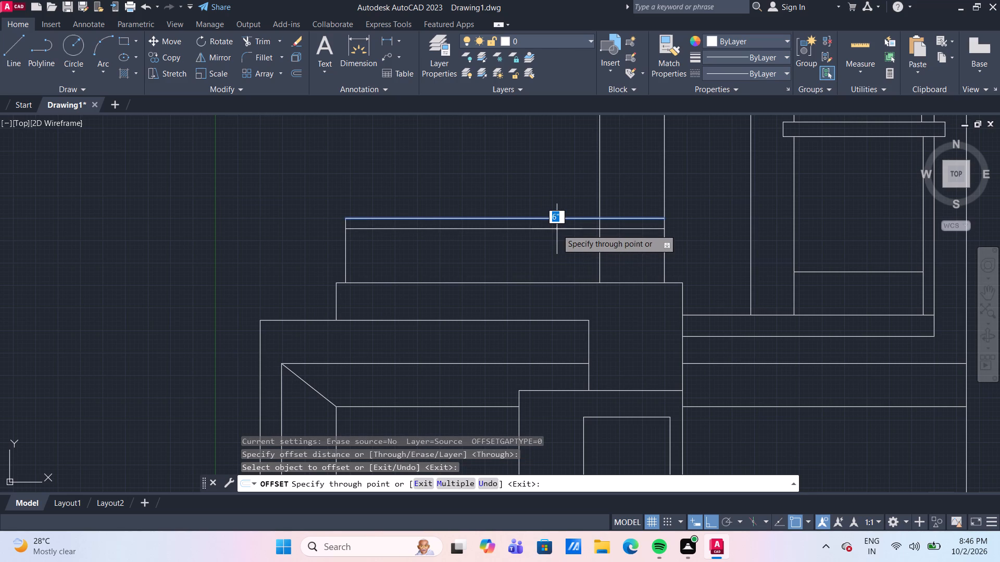
scroll(557, 229, up, 2)
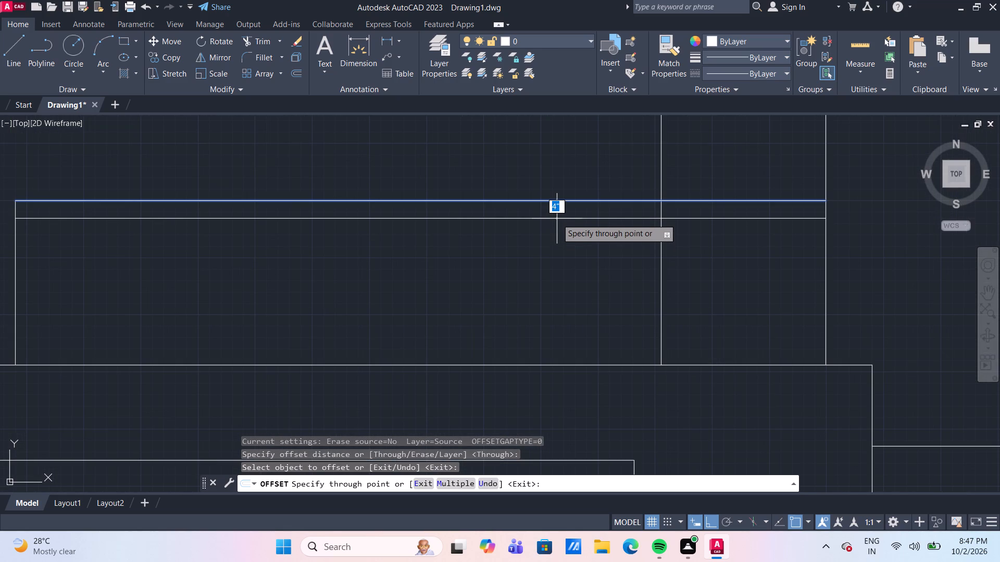
text(3")
key(Return)
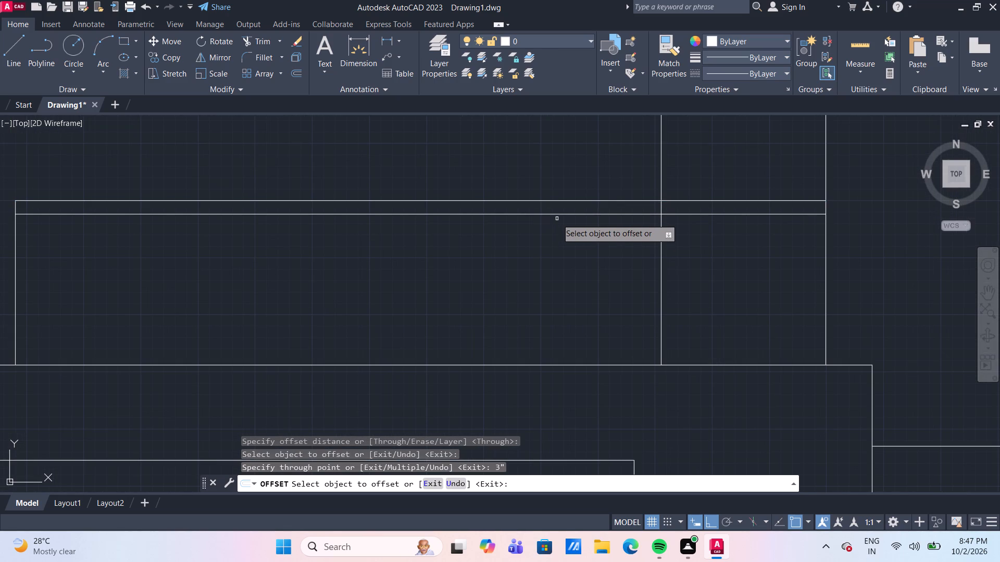
Offset the 3' vertical line inward 5', and offset that copy another 5' to divide the area above the upper slab.
scroll(557, 219, down, 4)
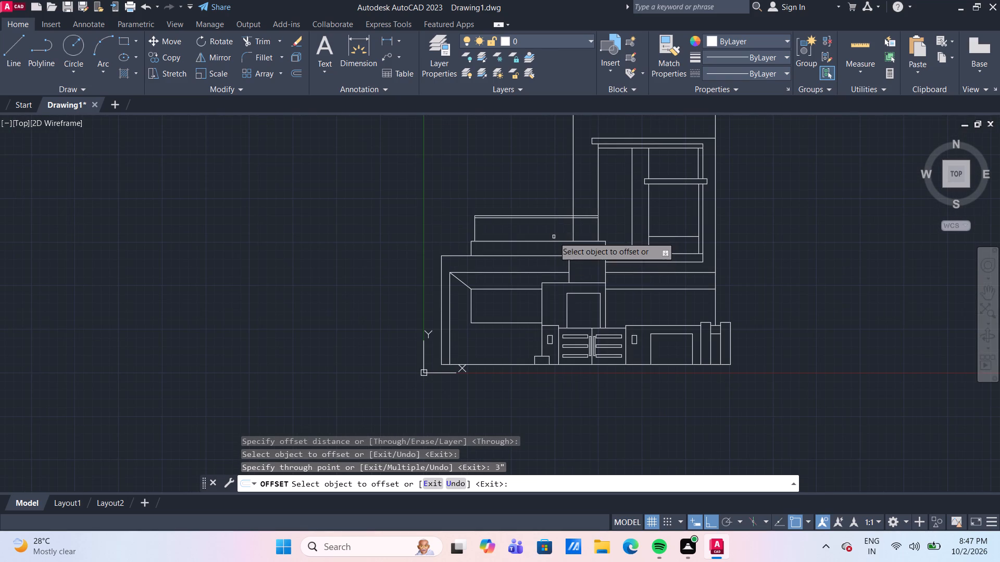
scroll(554, 237, up, 1)
scroll(434, 210, up, 2)
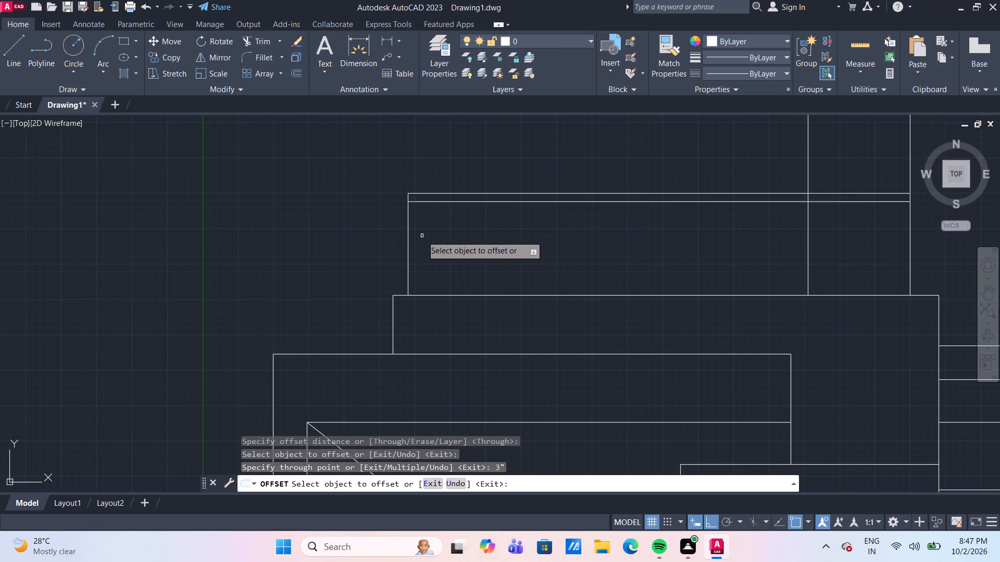
scroll(422, 236, up, 1)
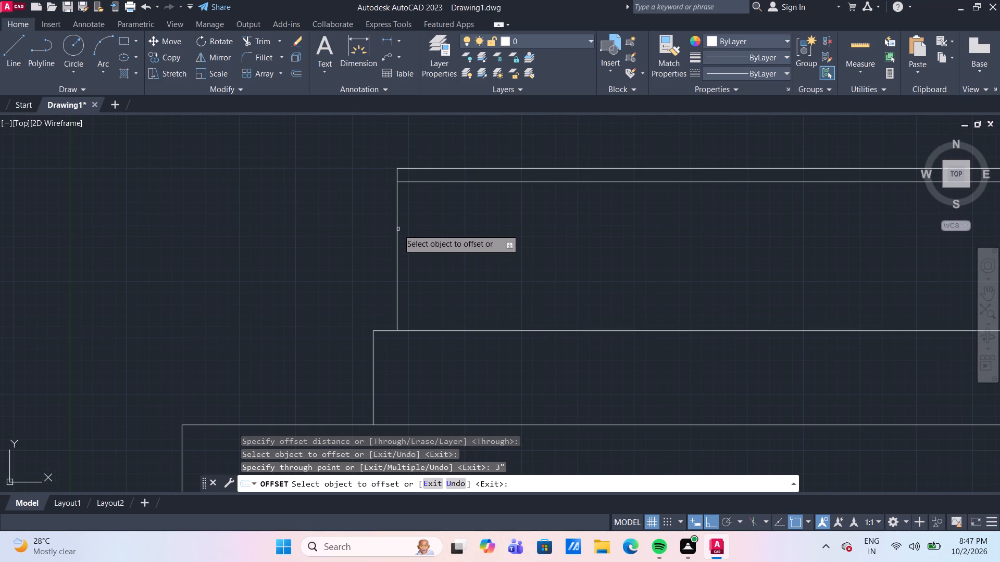
click(398, 229)
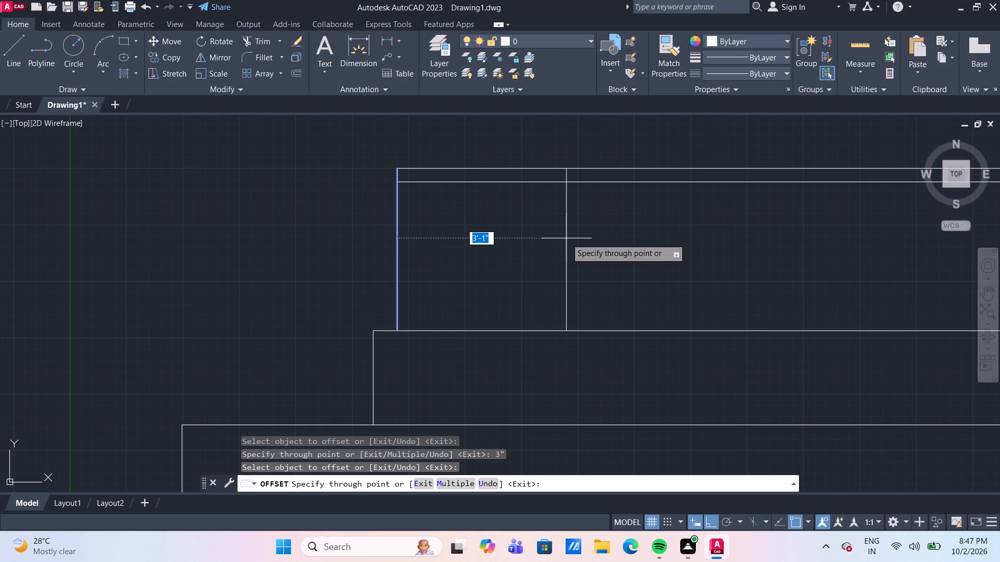
scroll(566, 238, down, 2)
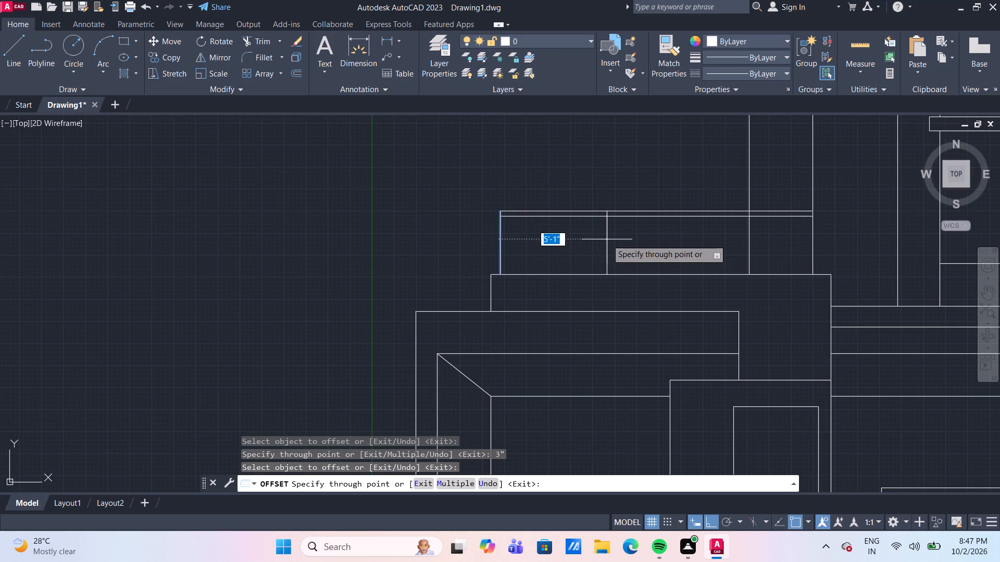
middle_drag(602, 239, 552, 231)
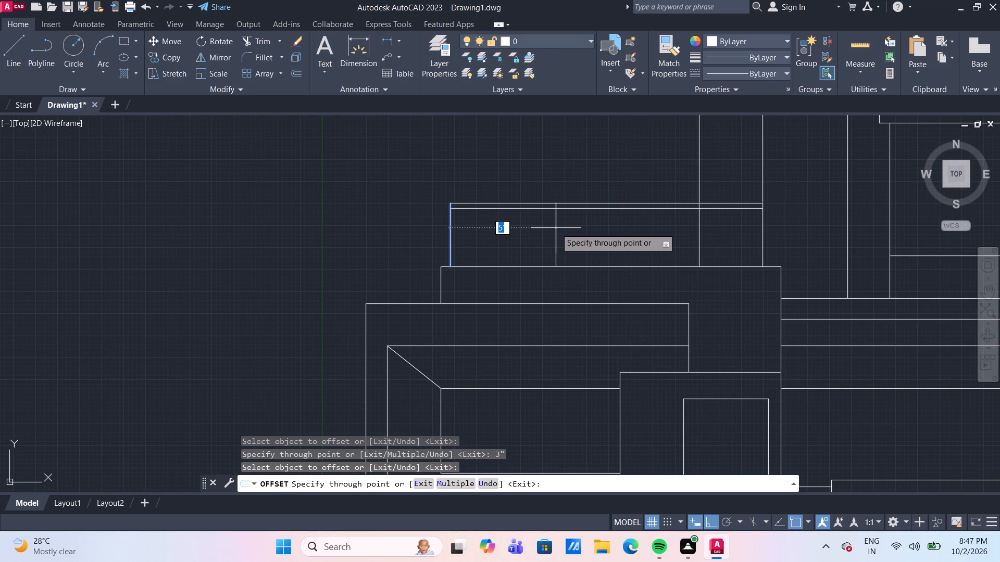
click(556, 228)
click(556, 228)
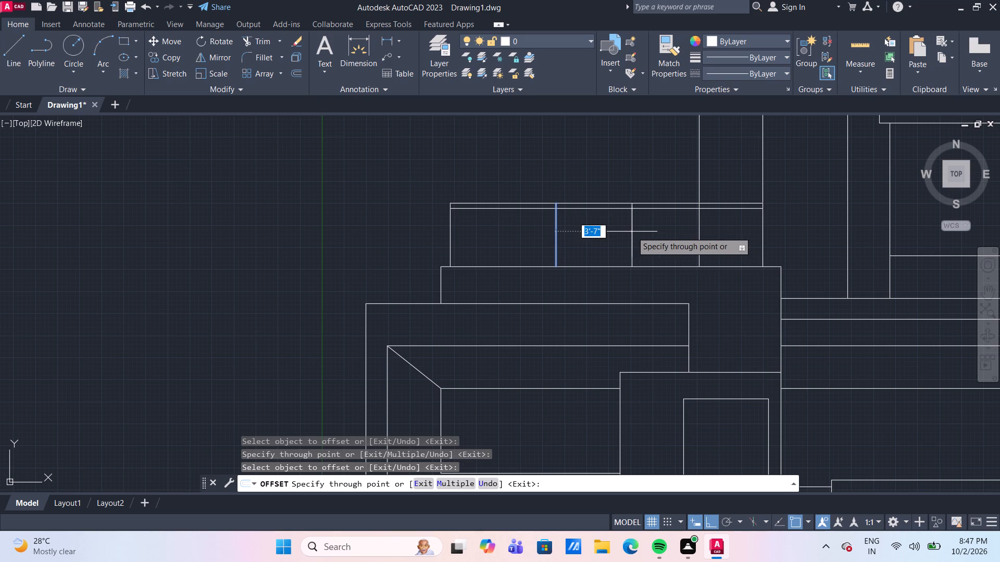
click(661, 231)
Offset each of the two parapet divider lines 2" toward the parapet's free left end to form narrow posts.
middle_drag(587, 162, 526, 231)
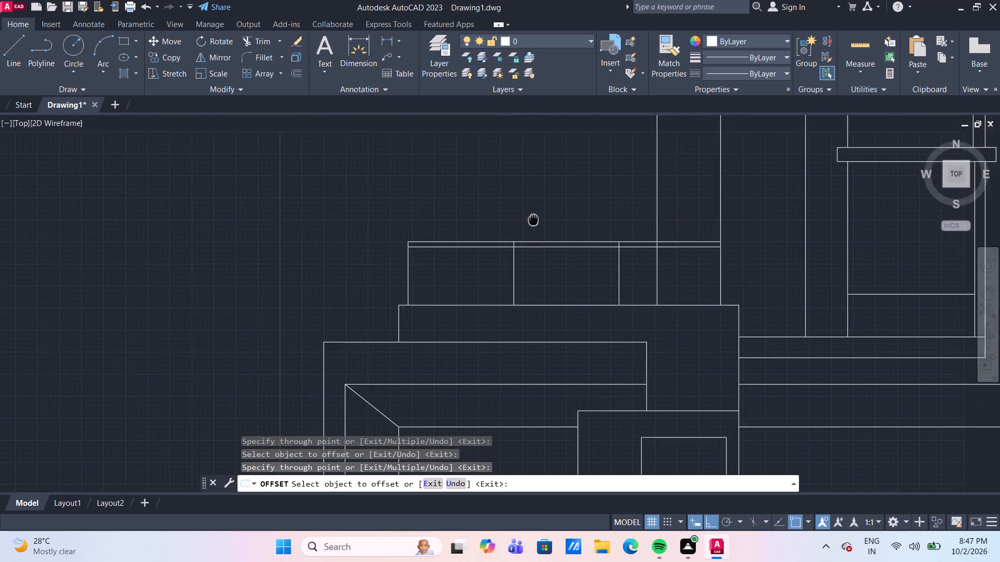
scroll(526, 236, up, 1)
middle_drag(516, 221, 497, 174)
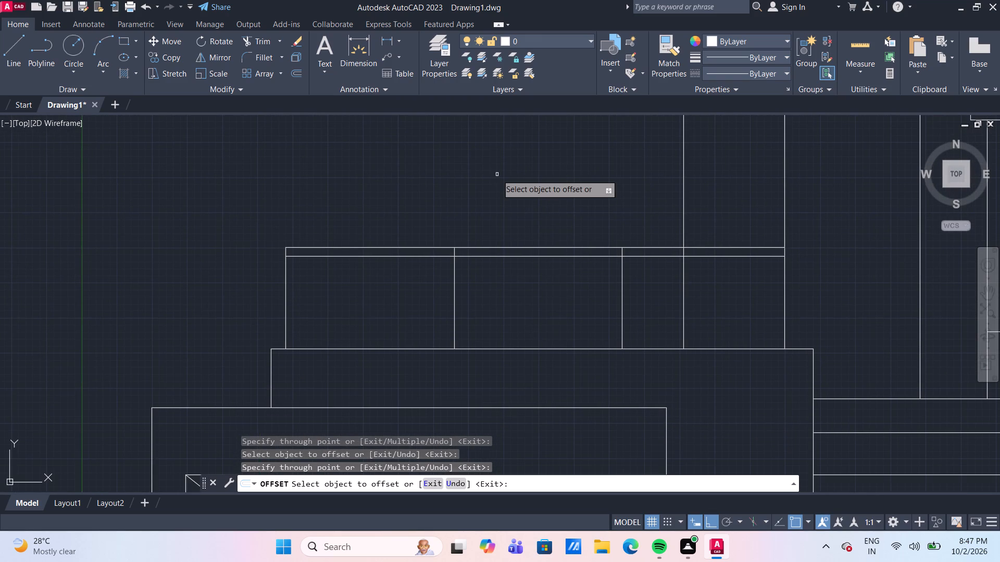
key(o)
key(Escape)
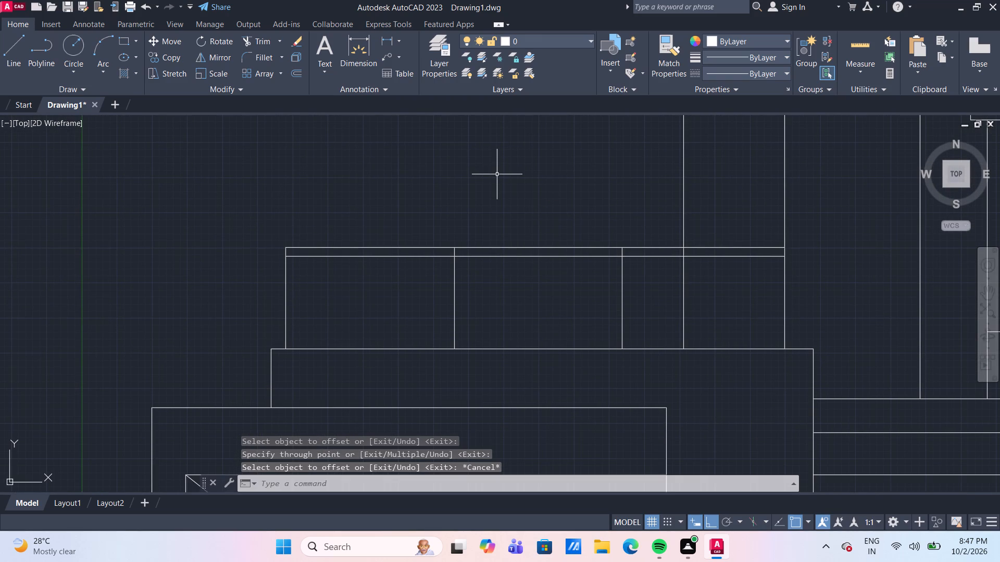
key(o)
key(Return)
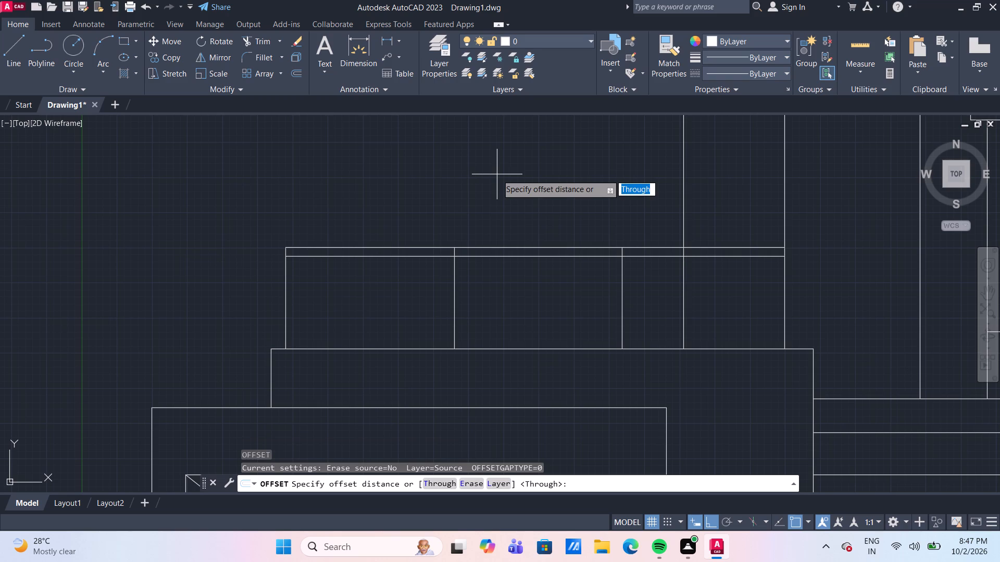
key(Return)
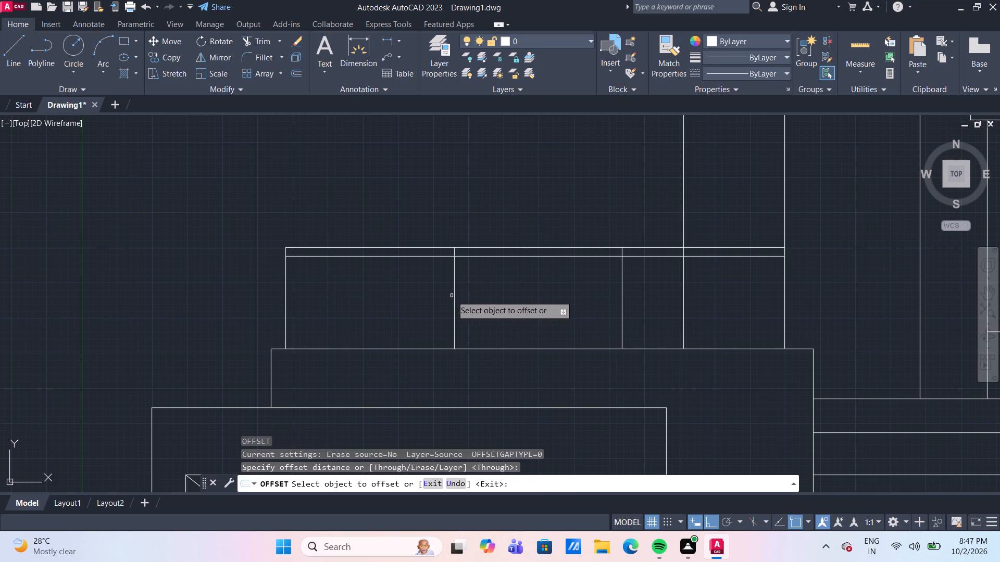
drag(454, 297, 447, 295)
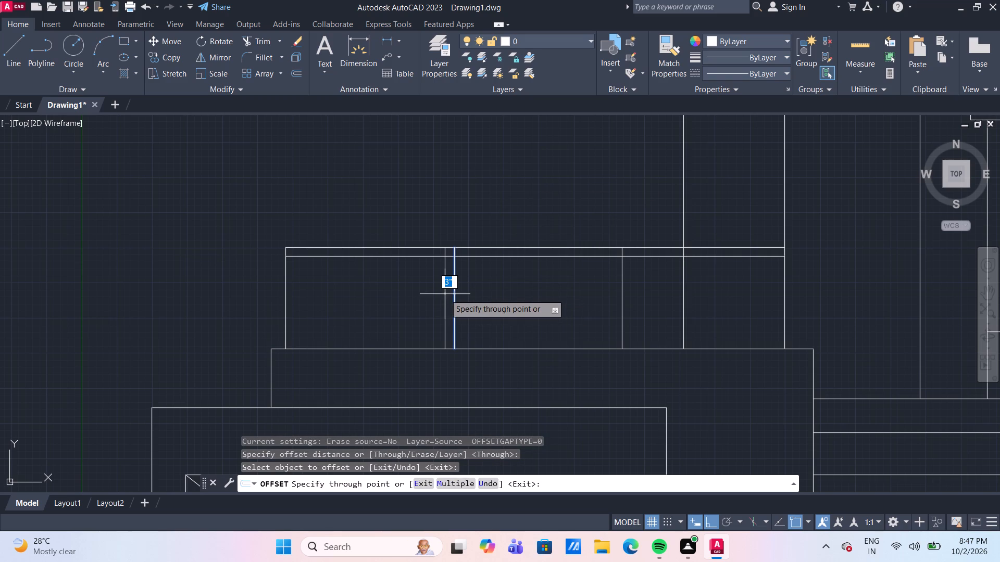
text(2")
key(Return)
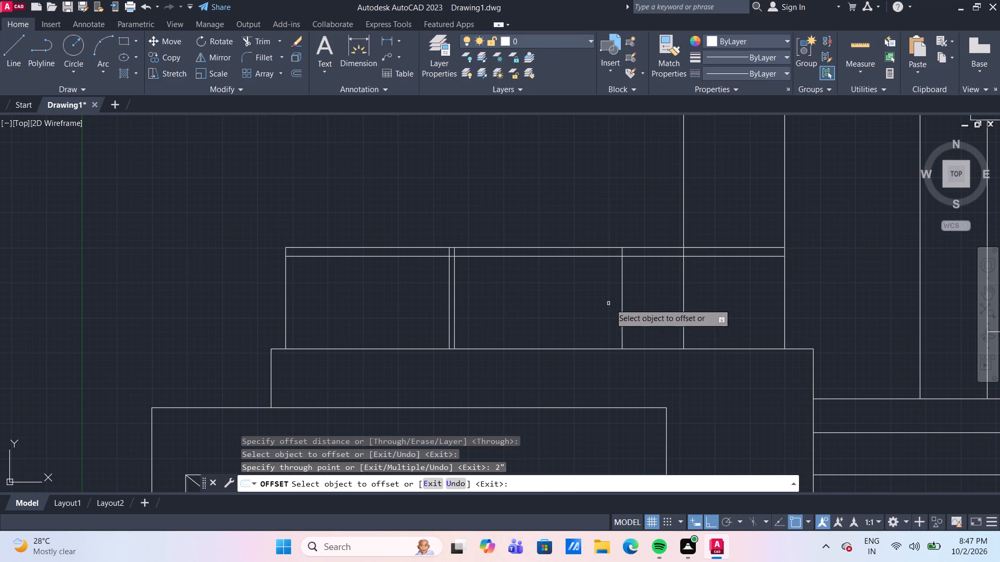
drag(621, 299, 612, 299)
text(2")
key(Return)
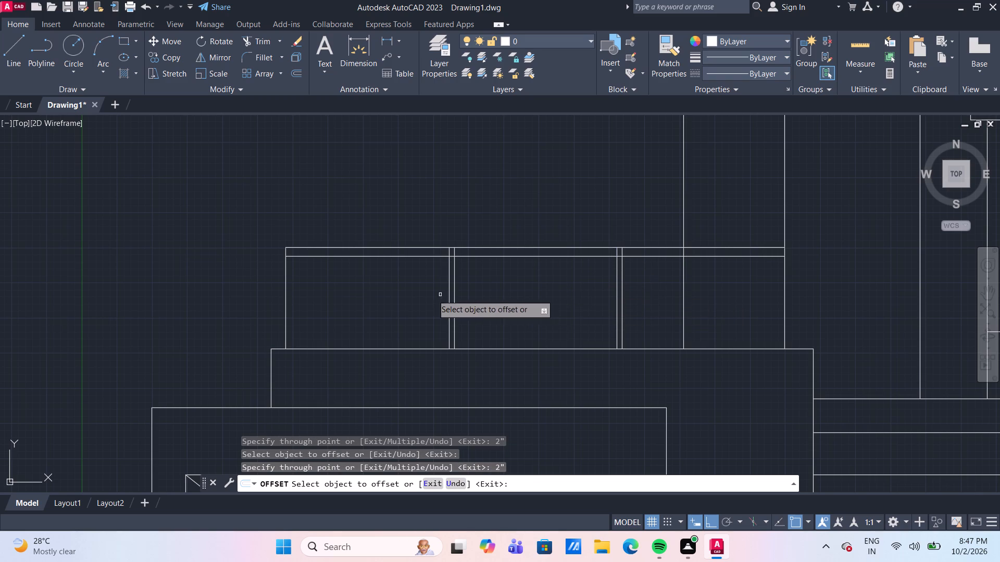
Offset the parapet's left end line 9" inward, and offset that copy 2" back toward the end to form another post.
click(284, 289)
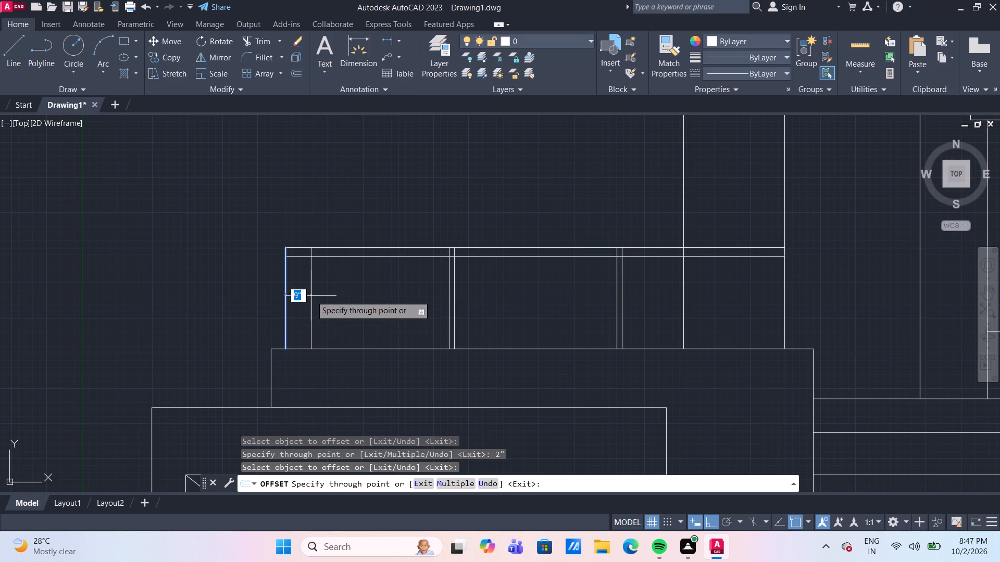
click(311, 296)
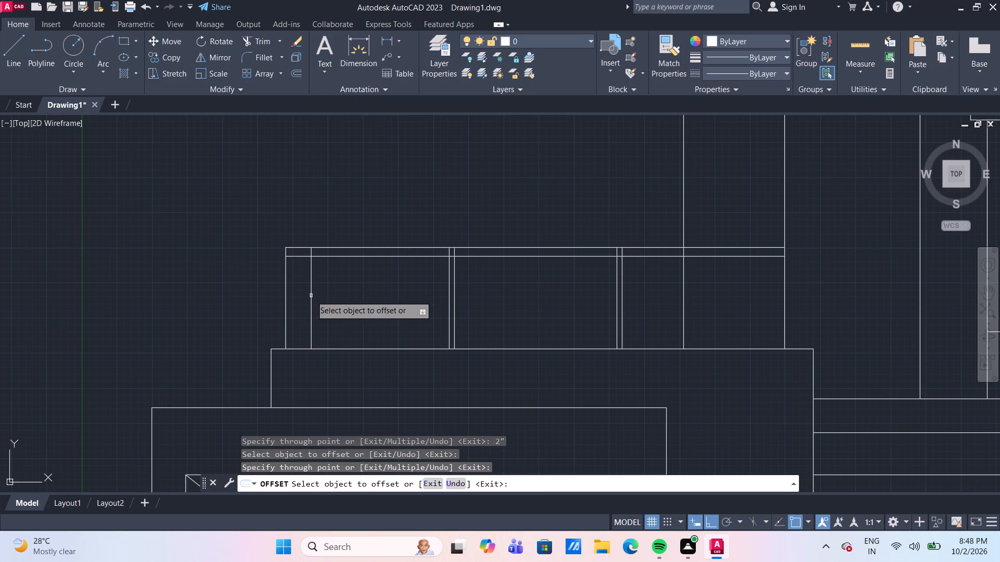
click(311, 296)
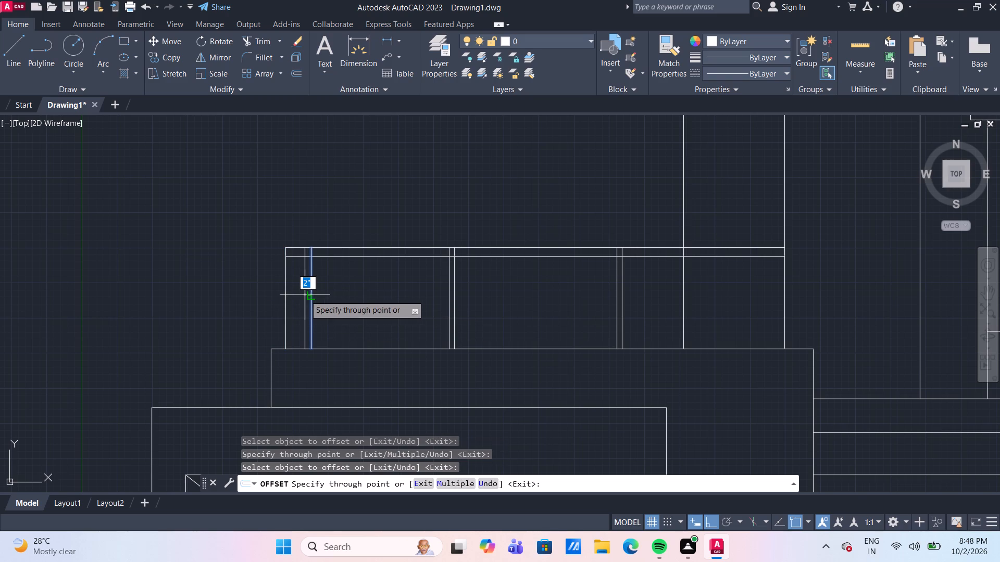
key(2)
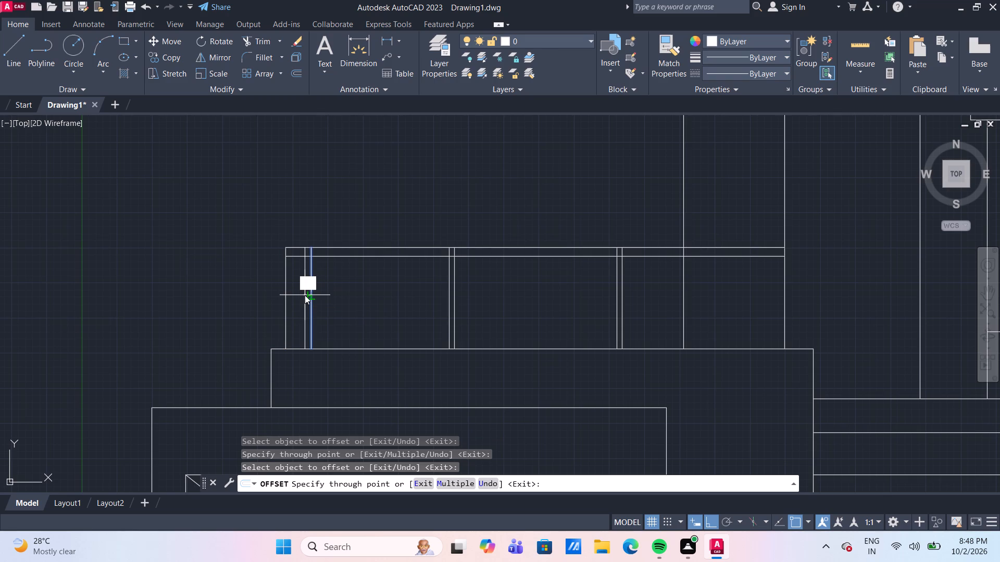
key(shift+quotedbl)
key(Return)
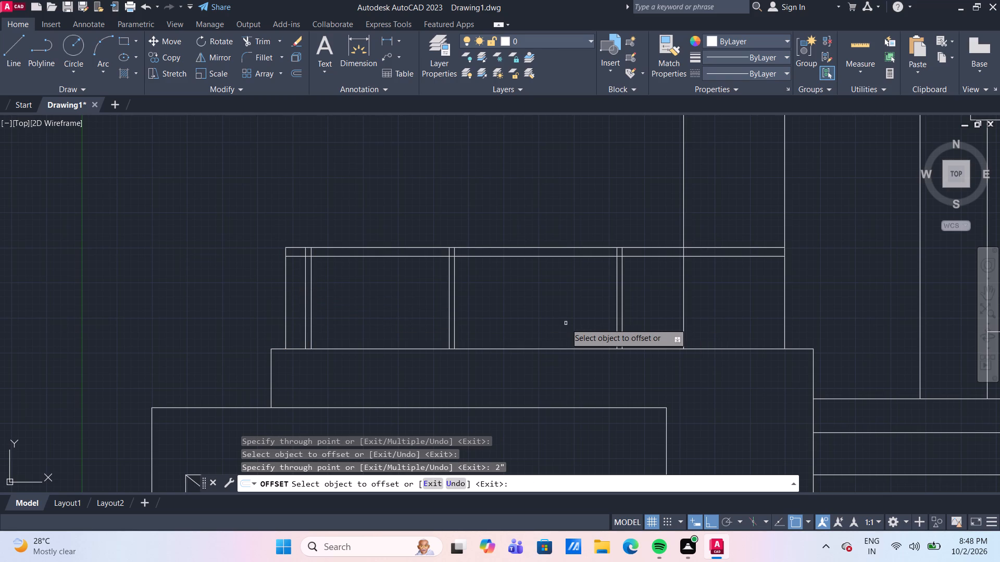
key(Escape)
Check the first panel's size and move the middle post's two lines 5" toward the tower.
click(855, 56)
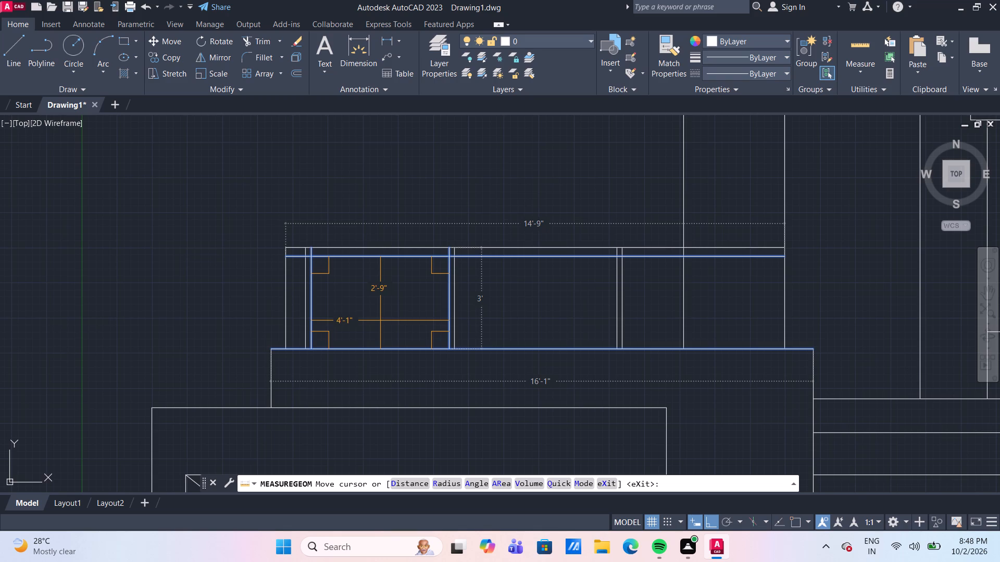
key(Escape)
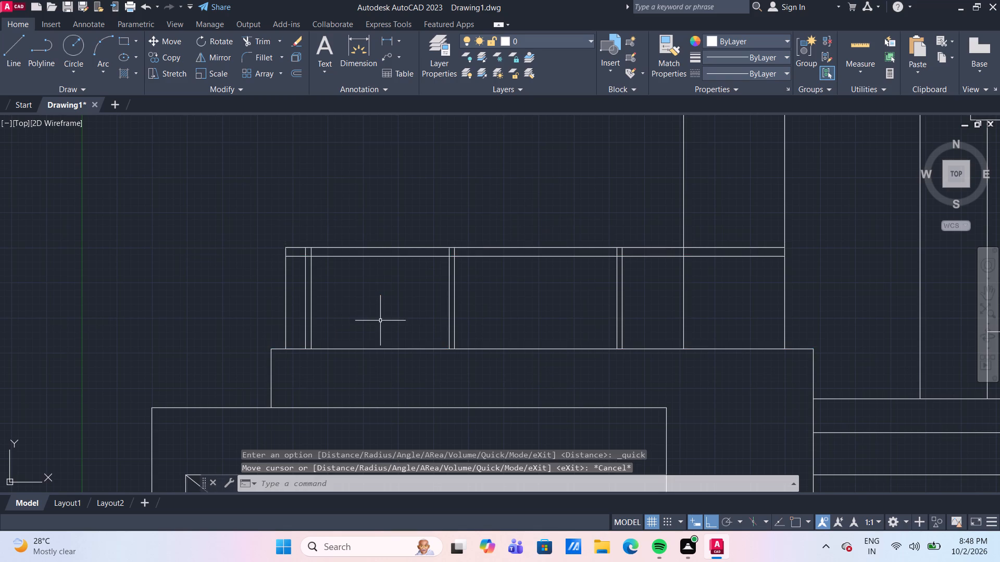
drag(487, 316, 467, 302)
click(423, 280)
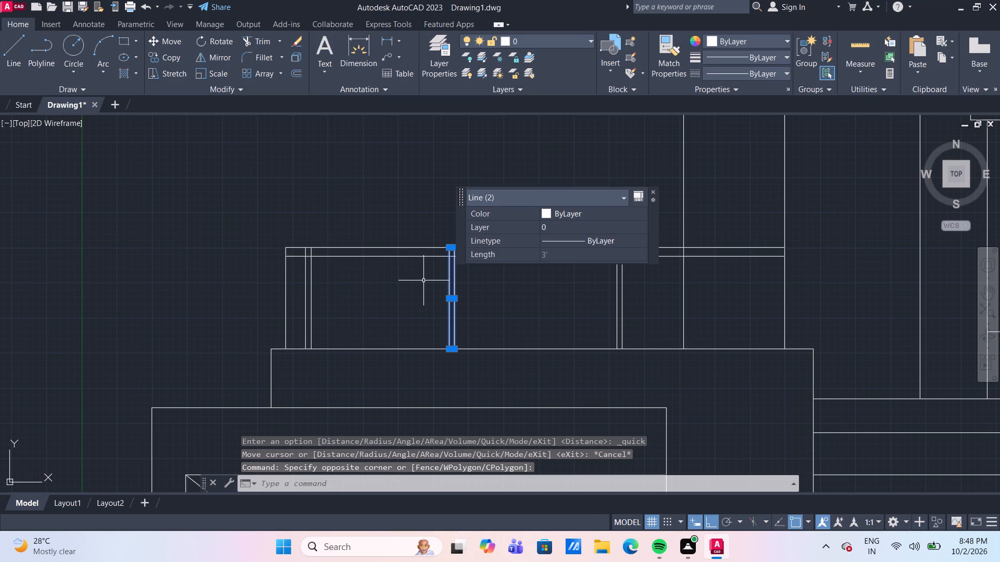
key(m)
key(Return)
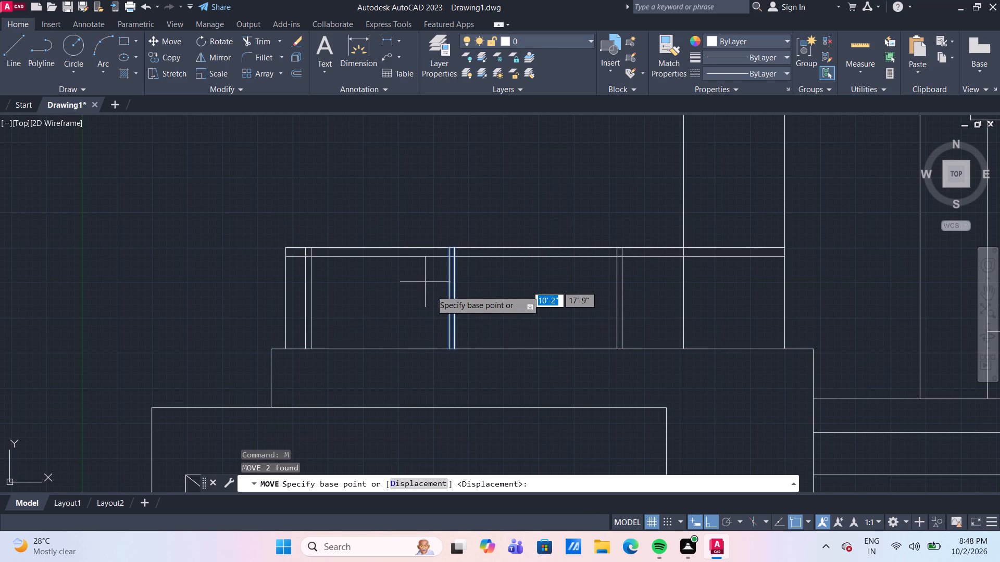
scroll(459, 349, up, 1)
click(448, 346)
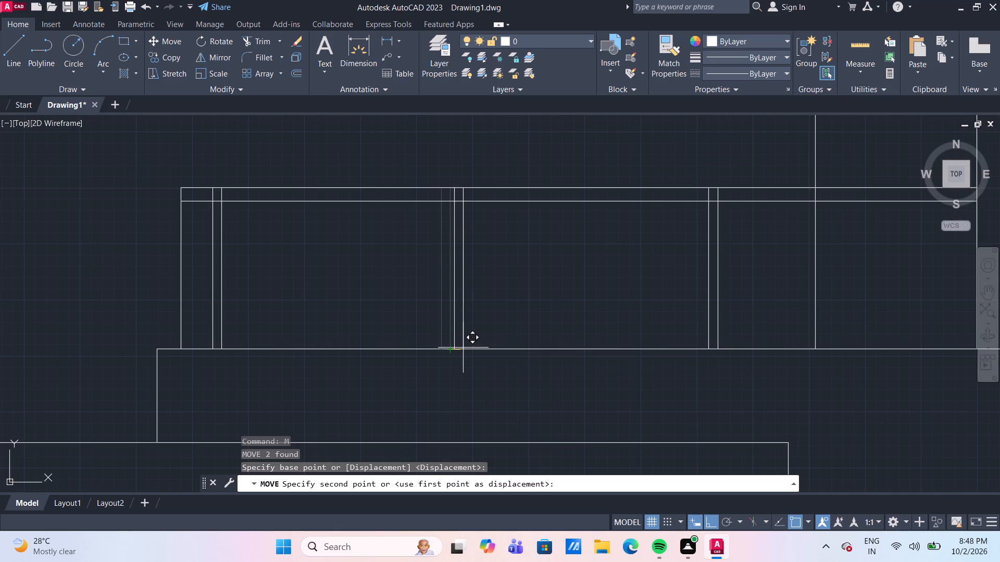
text(5")
key(Return)
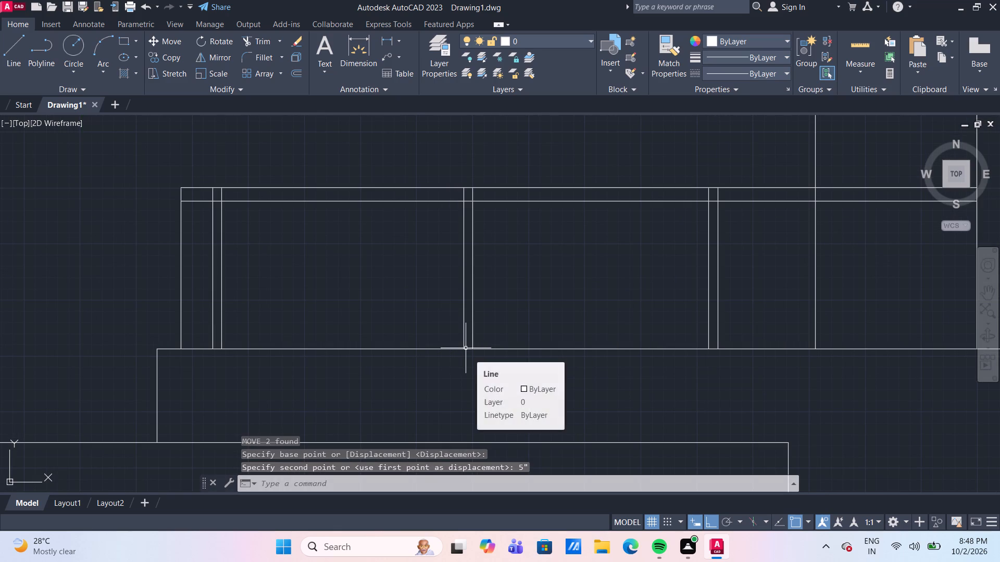
Trim the three posts' lines inside the parapet's top rail, and the rail's lower line between each post's two lines.
text(tr)
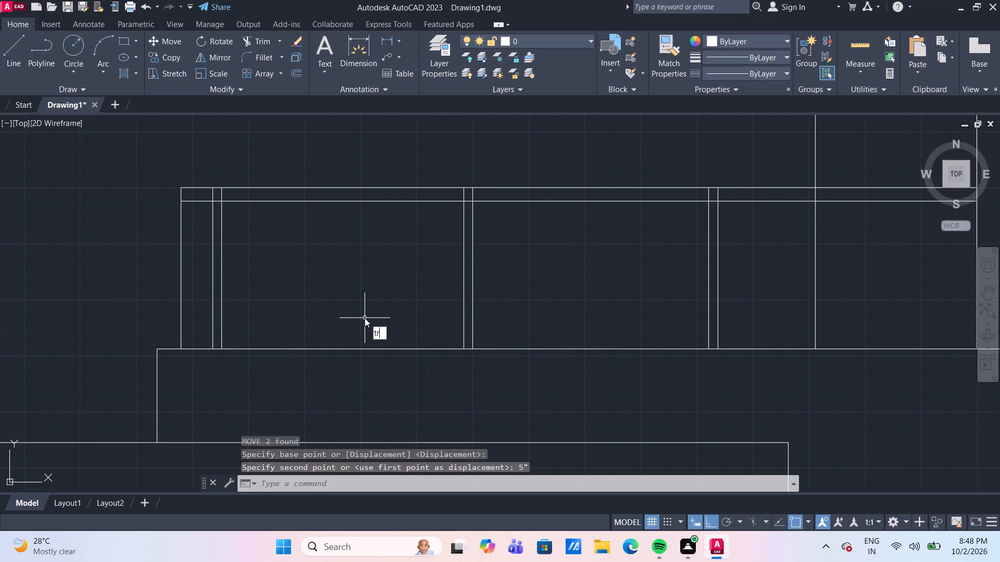
key(Return)
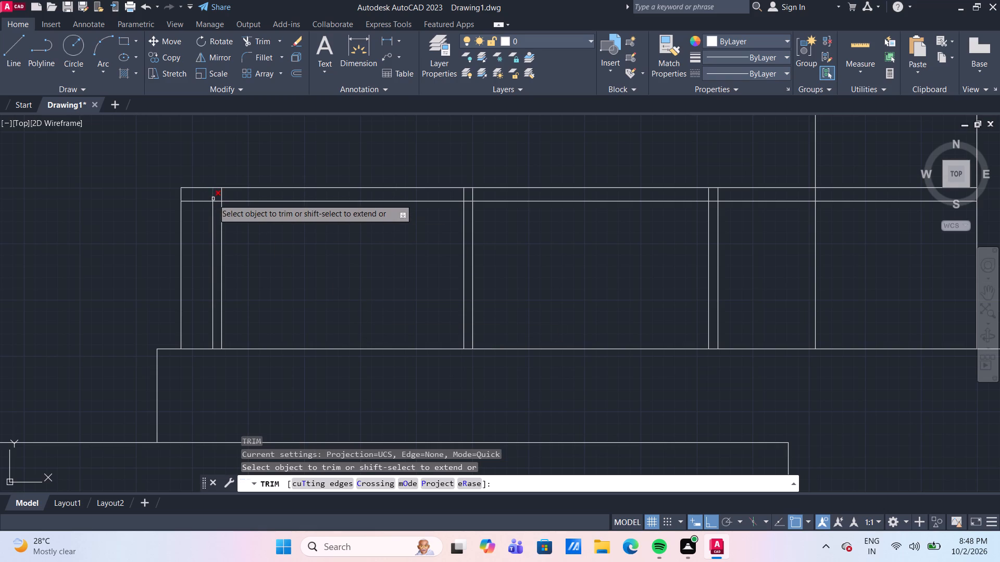
click(210, 195)
click(220, 193)
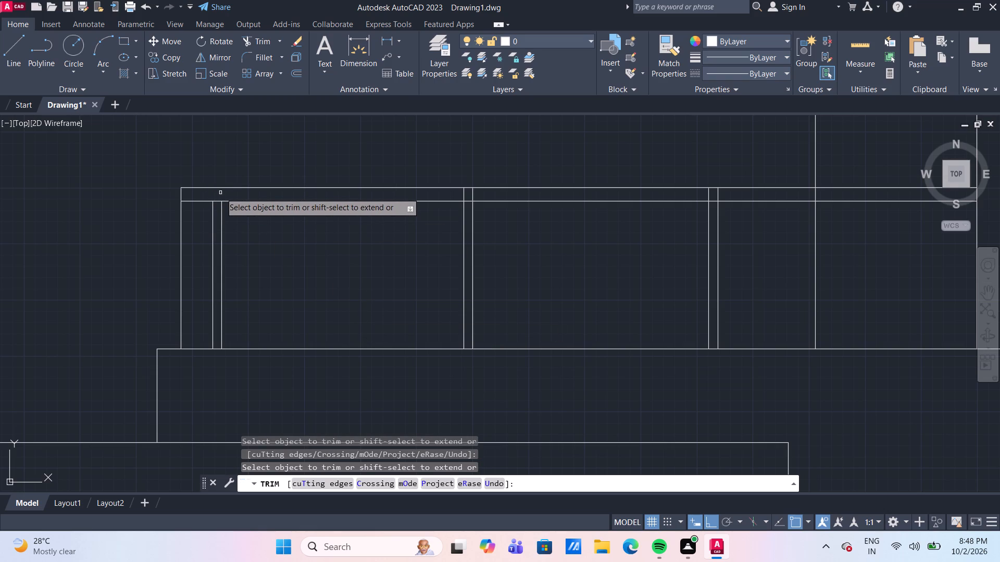
click(218, 200)
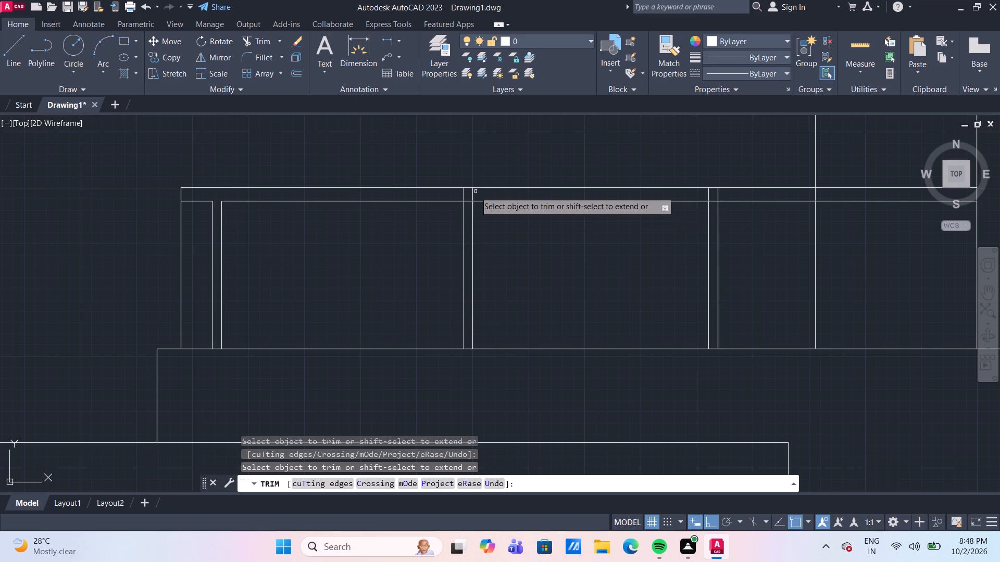
click(469, 202)
click(465, 194)
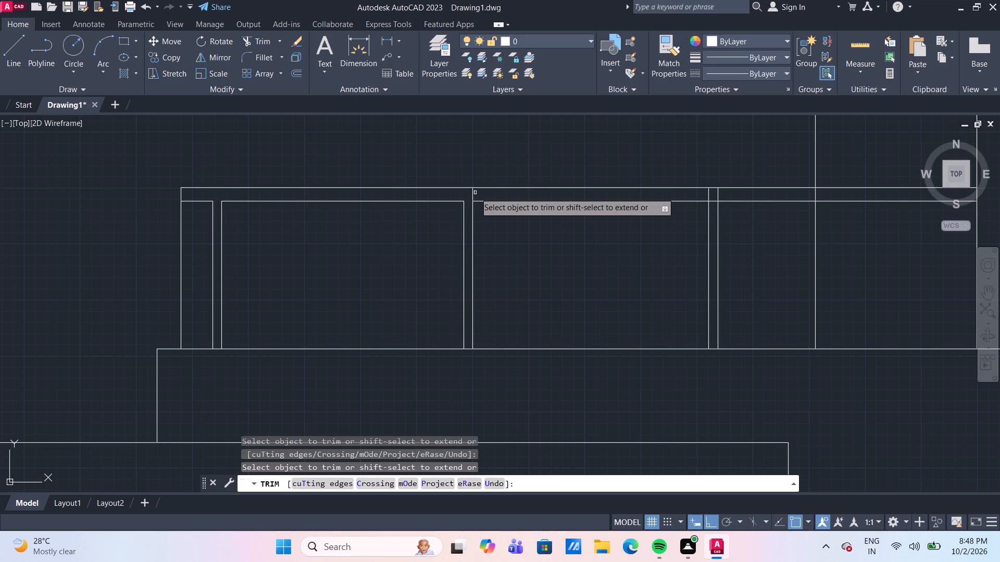
click(473, 193)
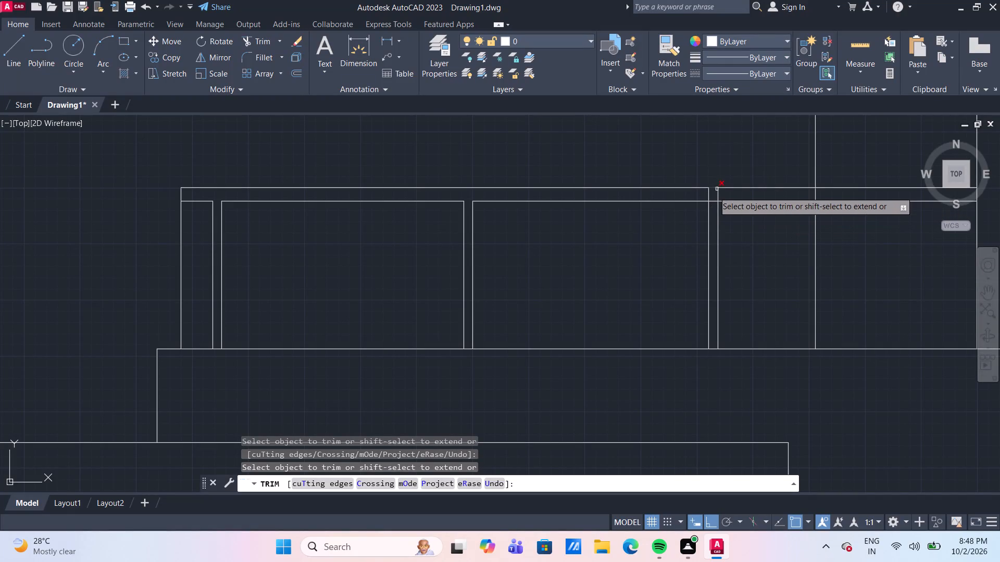
click(708, 195)
click(716, 198)
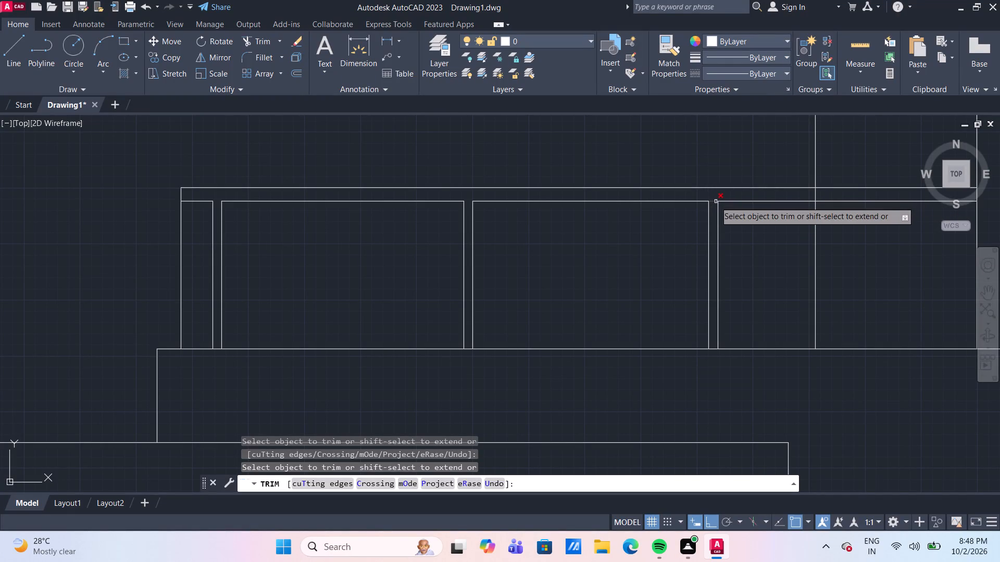
click(715, 201)
Trim the tower's left vertical line where it crosses the parapet's top rail.
middle_drag(759, 278, 569, 313)
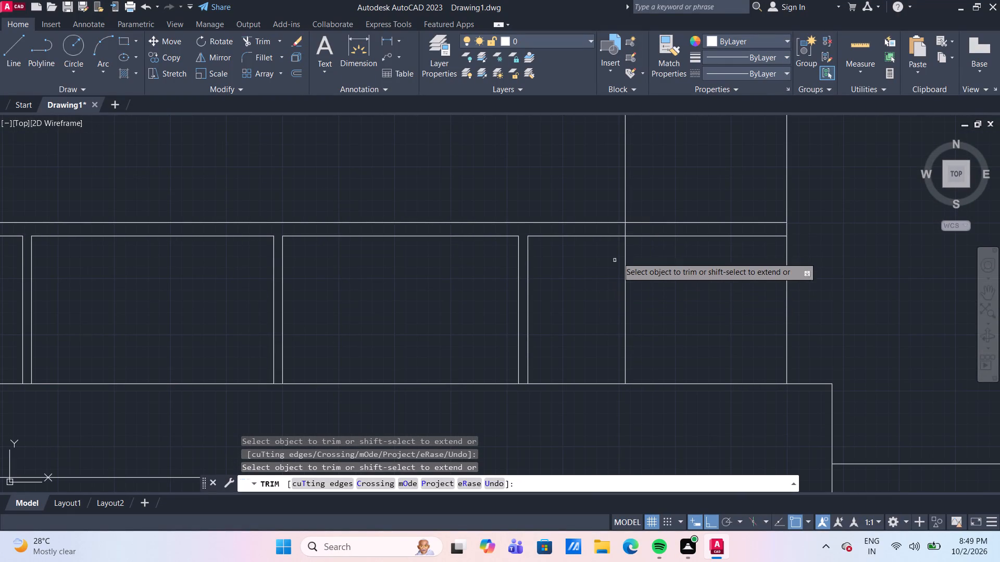
click(627, 227)
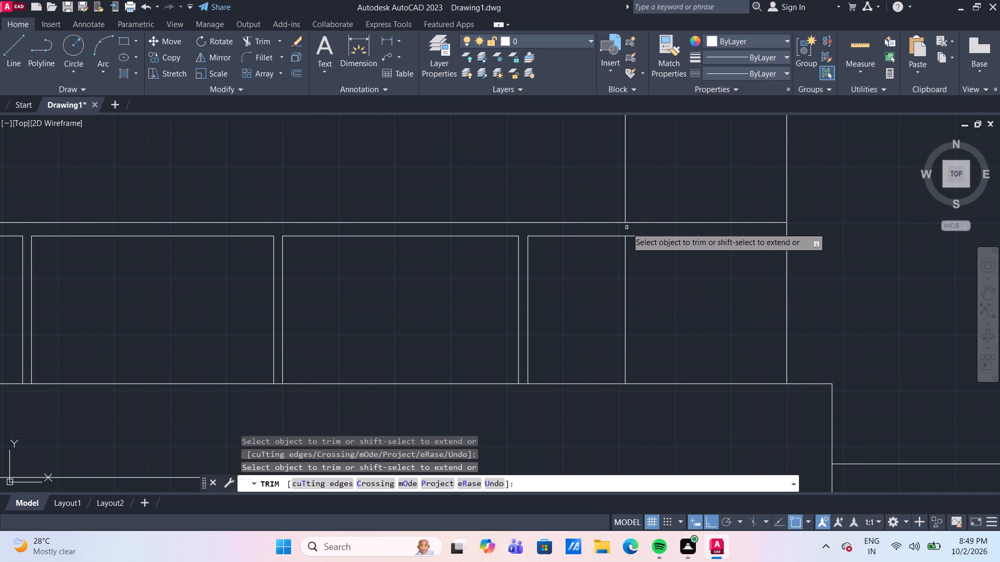
key(Escape)
Review the divided parapet and the whole front elevation, including the gate and boundary wall at ground level.
scroll(662, 282, down, 3)
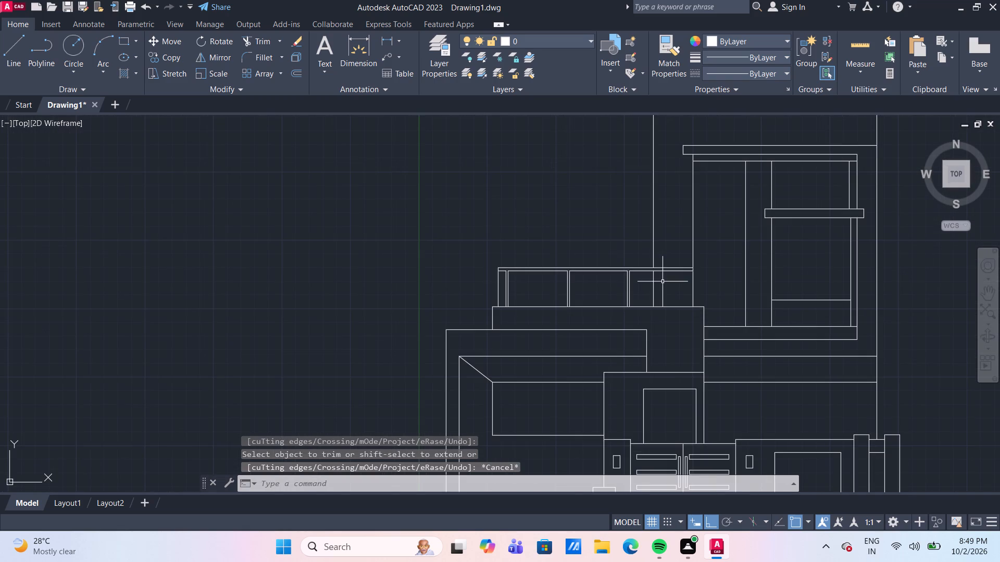
scroll(536, 304, up, 1)
middle_drag(521, 298, 519, 279)
scroll(519, 279, up, 1)
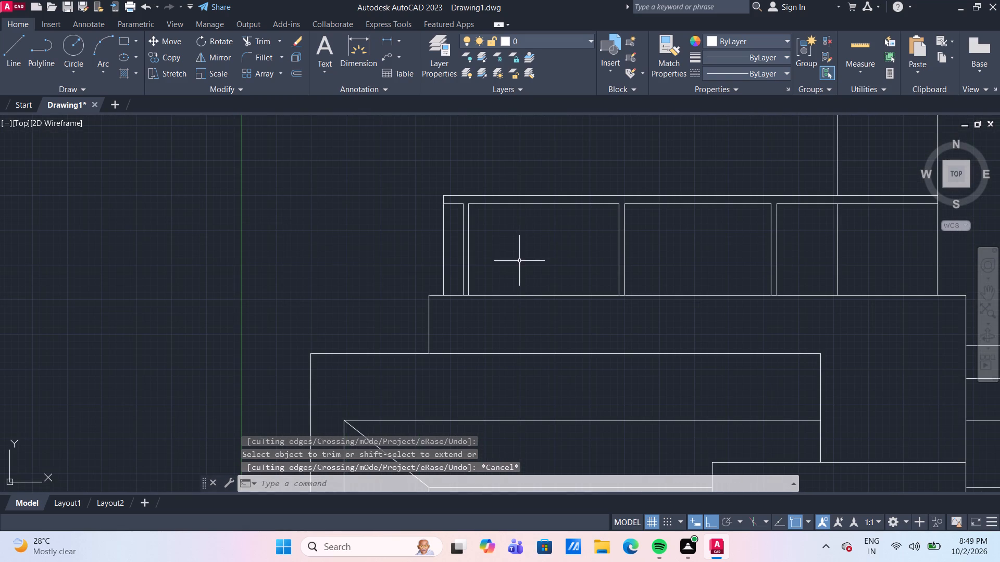
middle_drag(509, 261, 398, 259)
scroll(398, 259, down, 2)
middle_drag(467, 193, 462, 185)
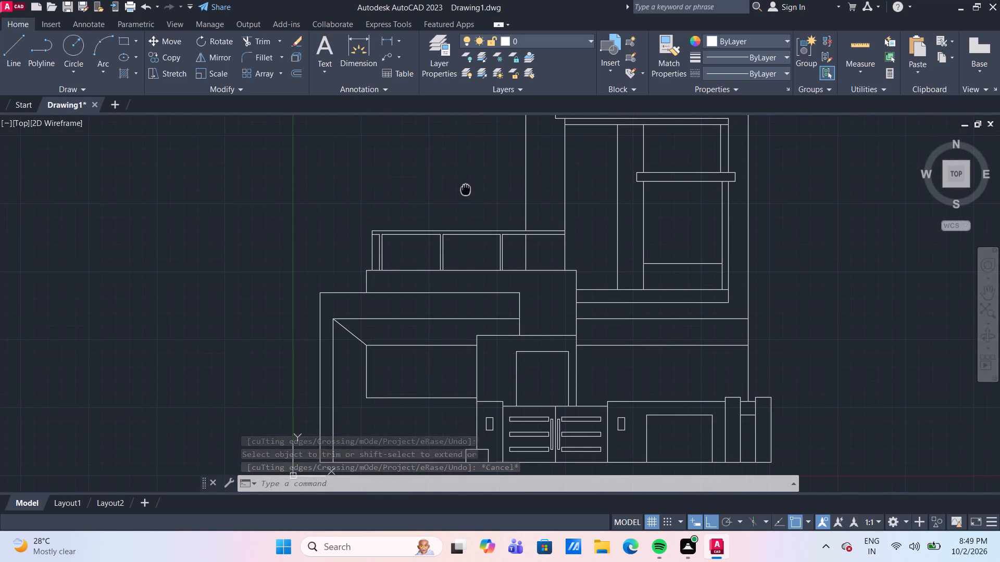
middle_drag(462, 185, 454, 184)
scroll(454, 184, down, 2)
scroll(454, 184, up, 2)
middle_click(454, 184)
scroll(454, 184, down, 1)
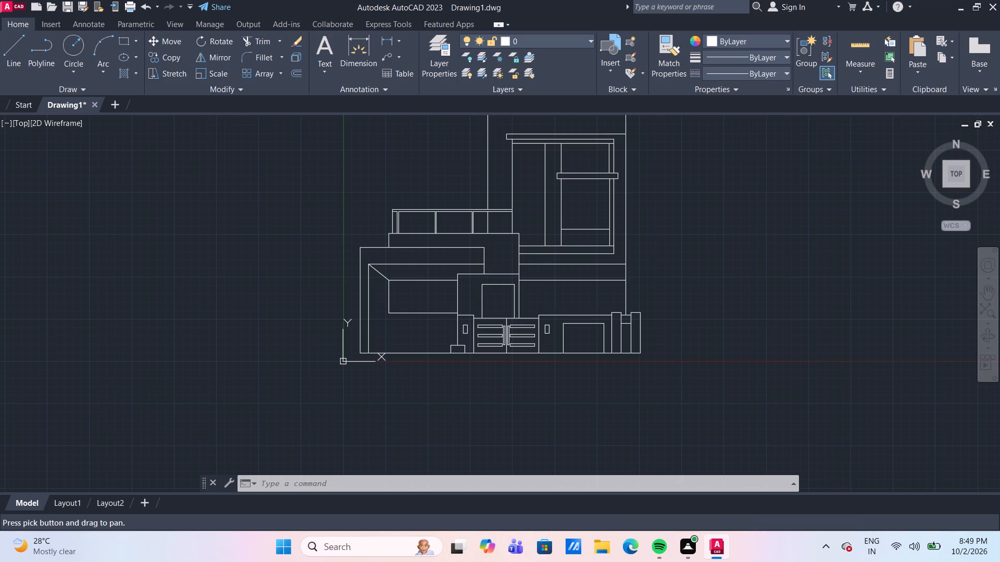
scroll(454, 184, down, 1)
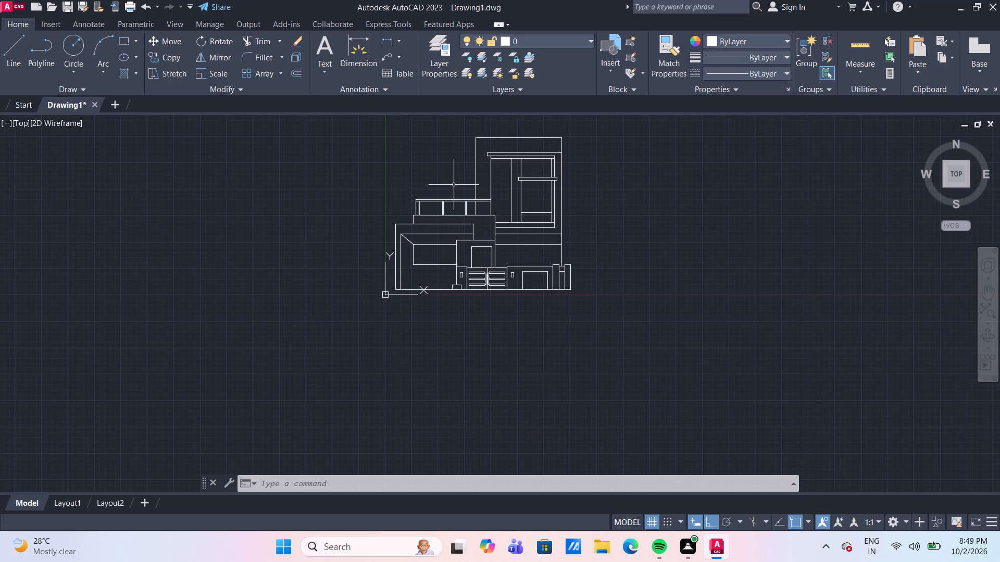
scroll(517, 296, up, 2)
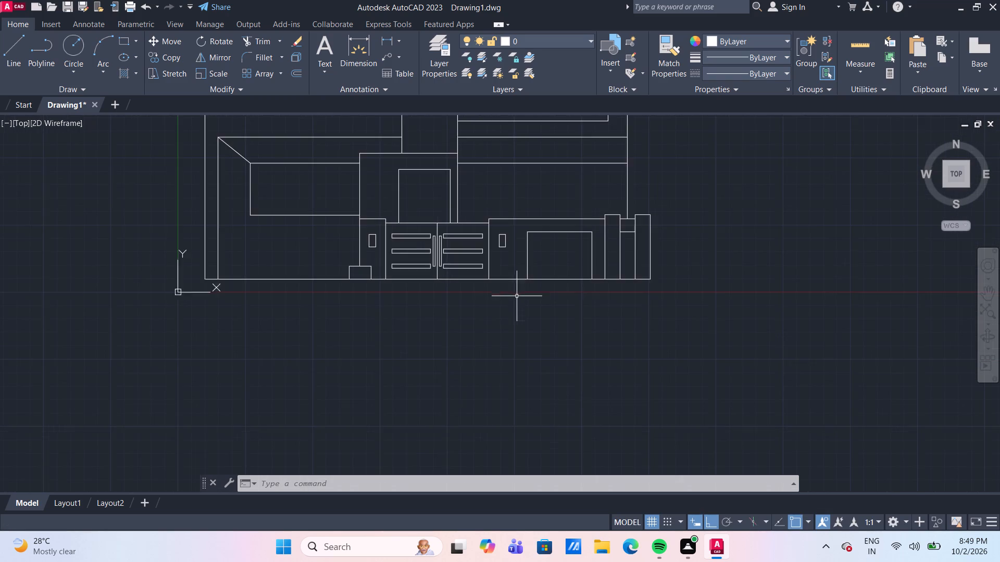
Copy the small wall-light rectangle from the boundary wall beside the gate into the tower's tall narrow panel, near its top, with ortho off.
scroll(517, 296, up, 1)
click(505, 229)
click(479, 189)
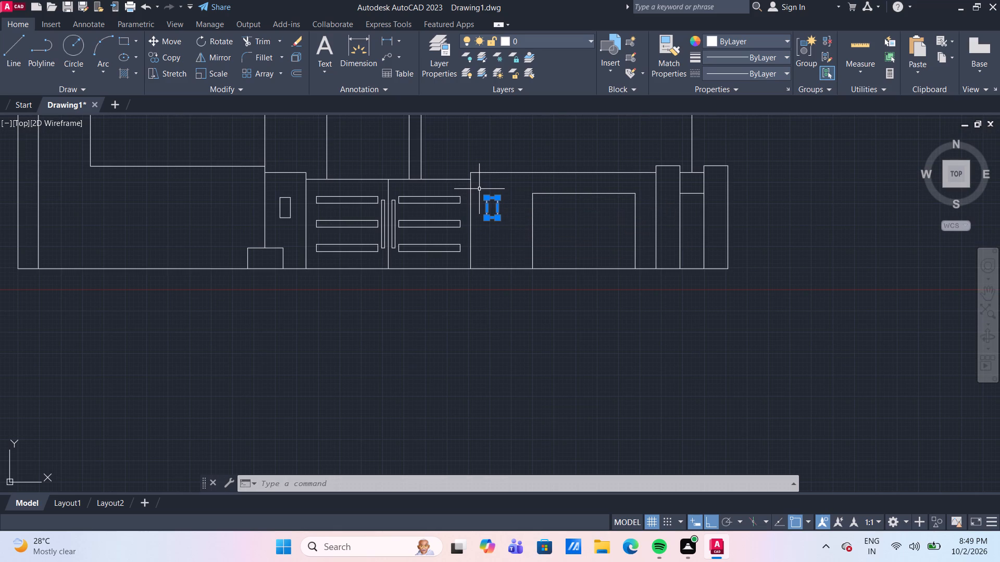
text(co)
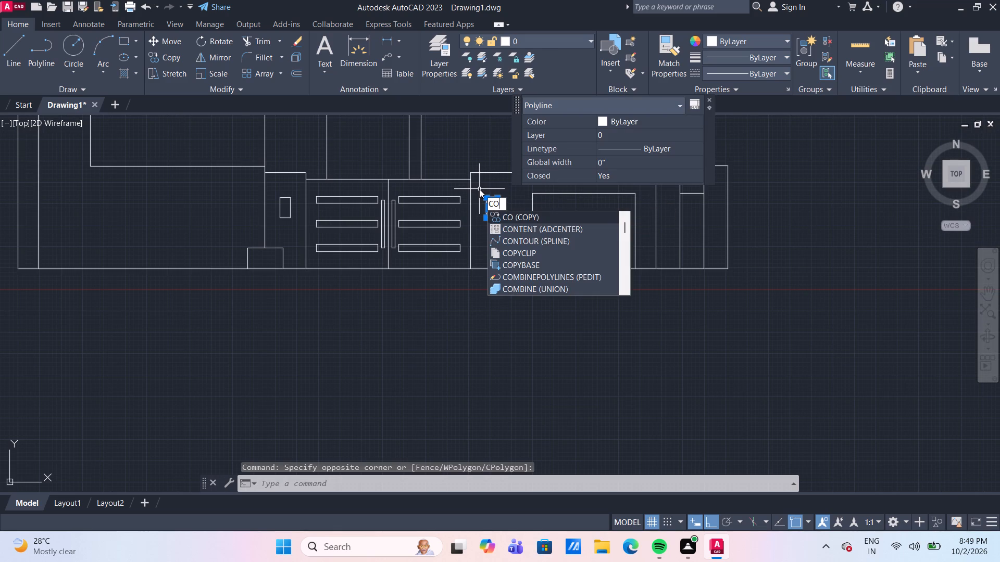
key(Return)
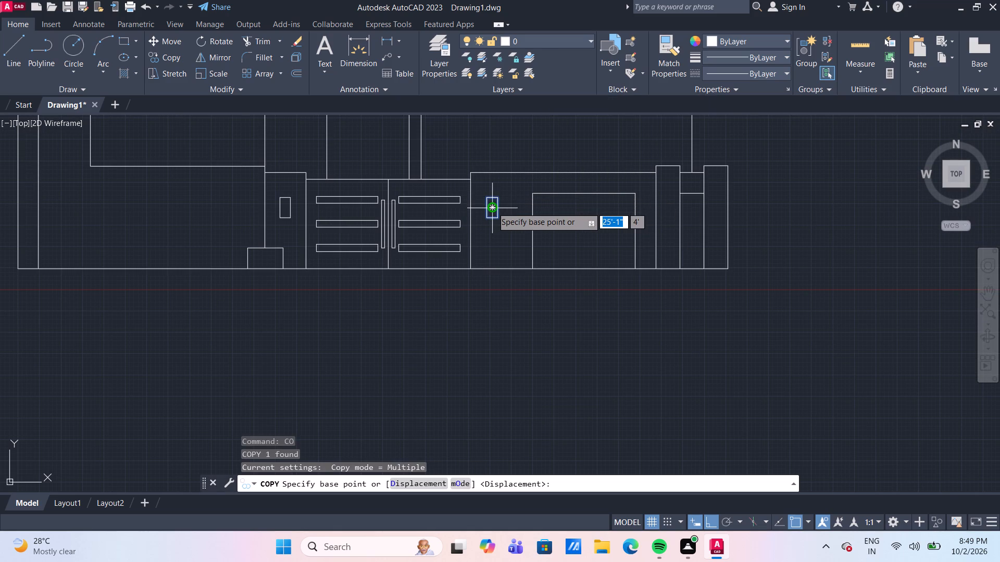
click(492, 207)
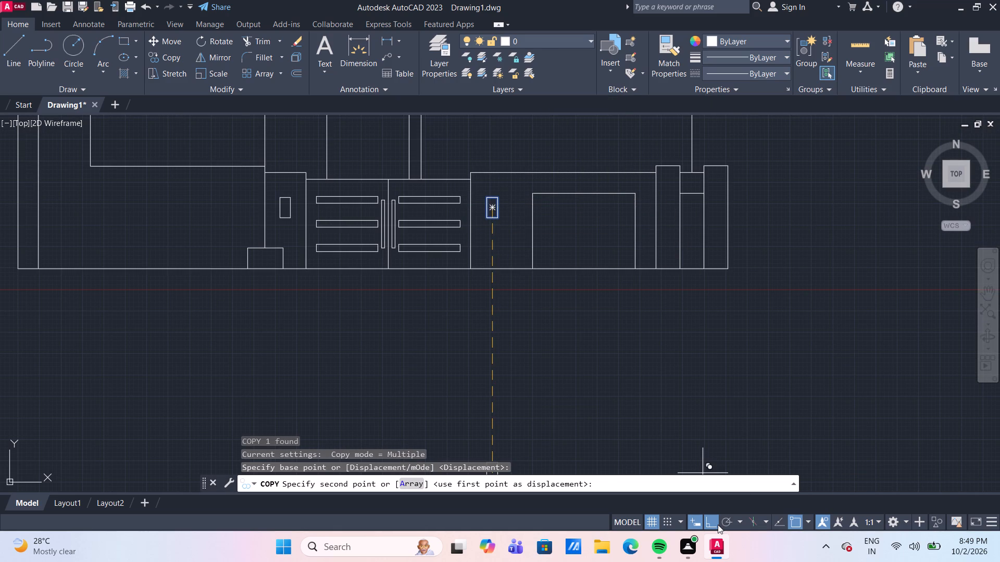
click(714, 525)
scroll(597, 380, down, 3)
scroll(562, 283, up, 2)
middle_drag(549, 203, 546, 288)
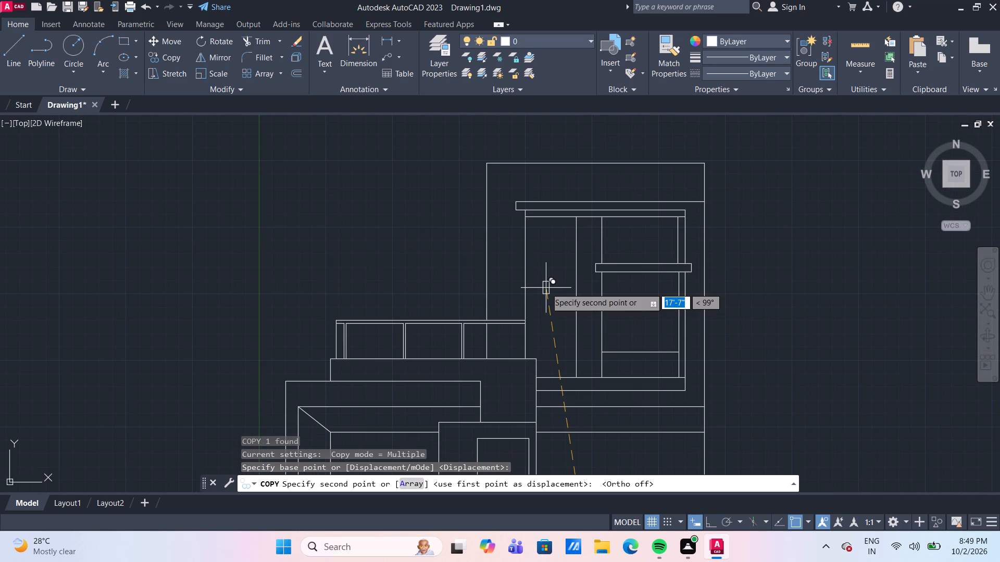
click(550, 262)
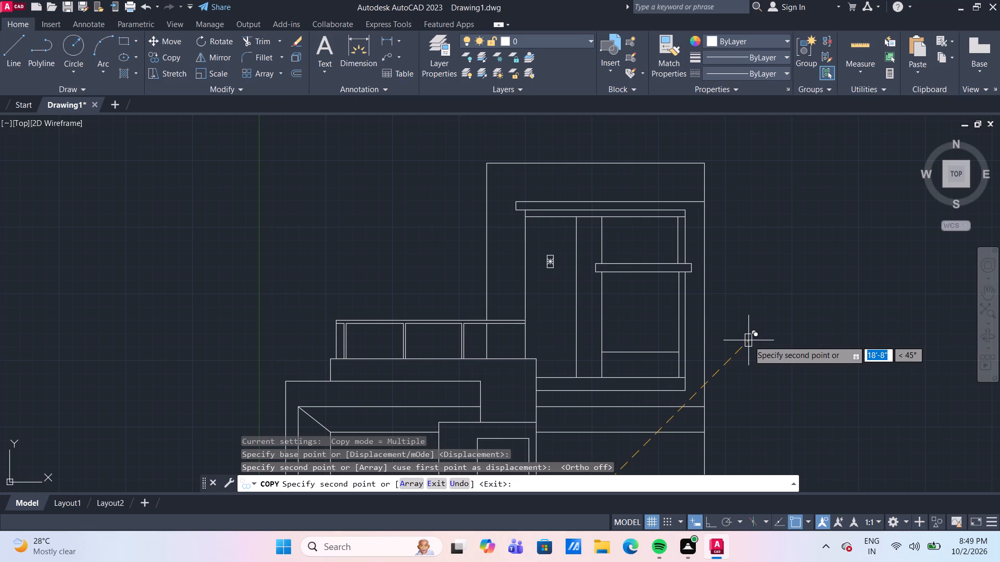
key(Escape)
Draw a circle with a 2" radius in the canopy's soffit band, just past its diagonal corner line.
scroll(756, 362, down, 1)
middle_drag(756, 362, 740, 288)
middle_drag(625, 353, 644, 323)
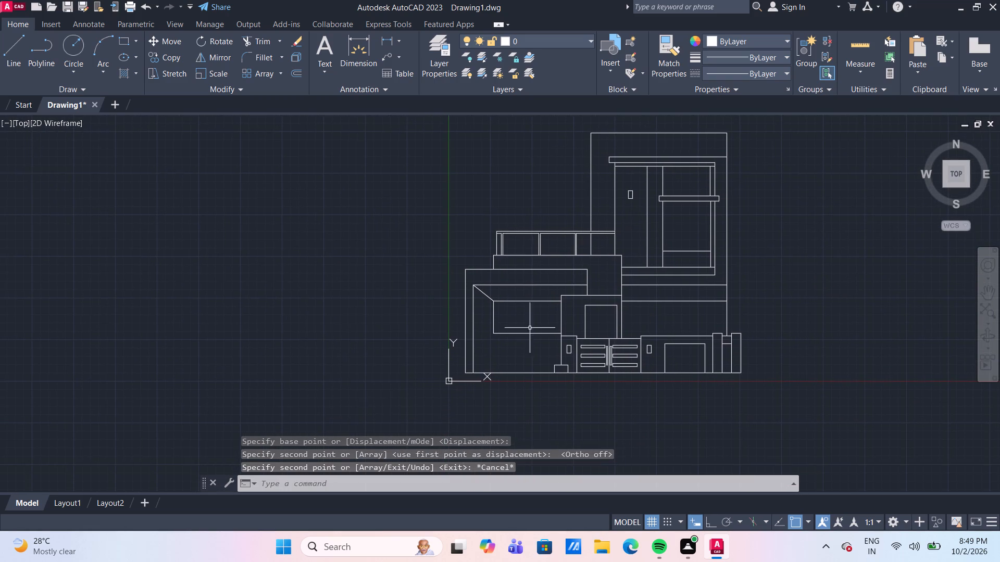
scroll(510, 322, up, 2)
middle_drag(530, 321, 553, 330)
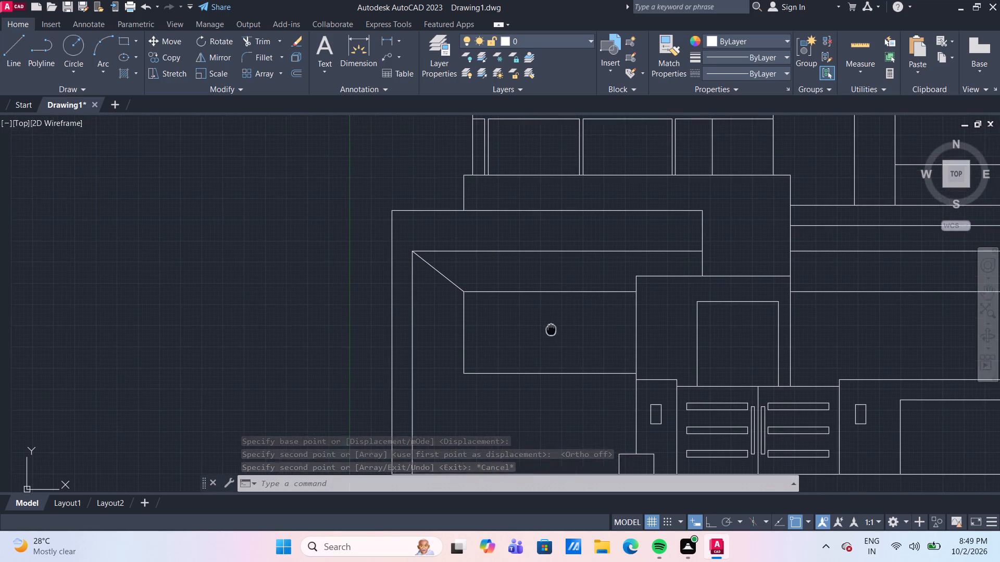
middle_drag(553, 330, 558, 332)
middle_drag(558, 332, 571, 333)
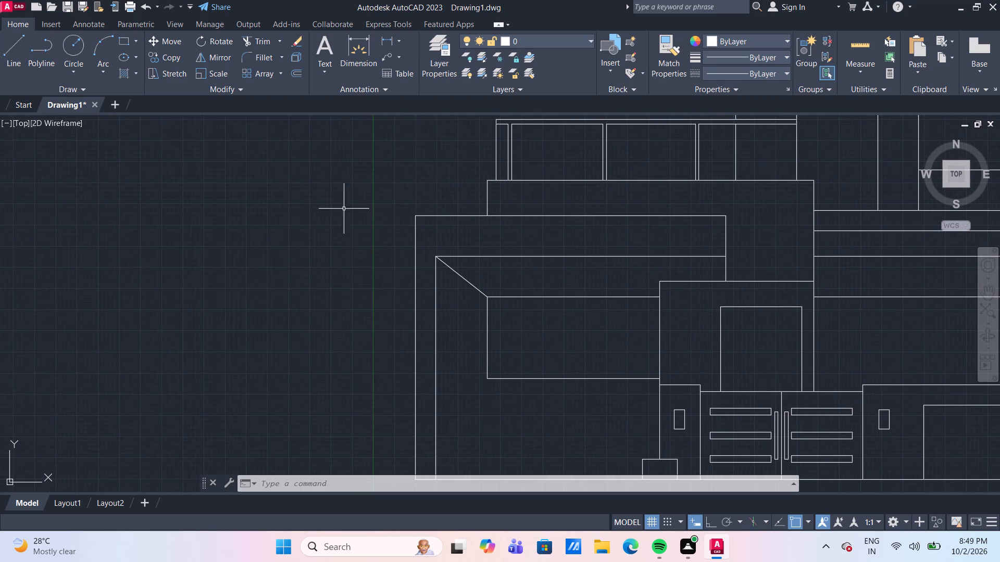
click(77, 40)
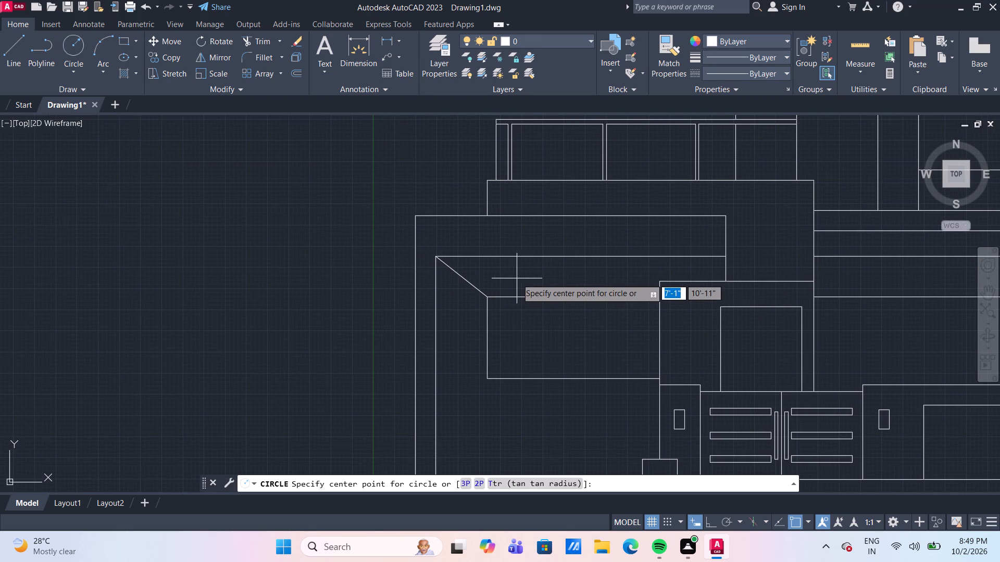
click(506, 276)
scroll(506, 276, up, 2)
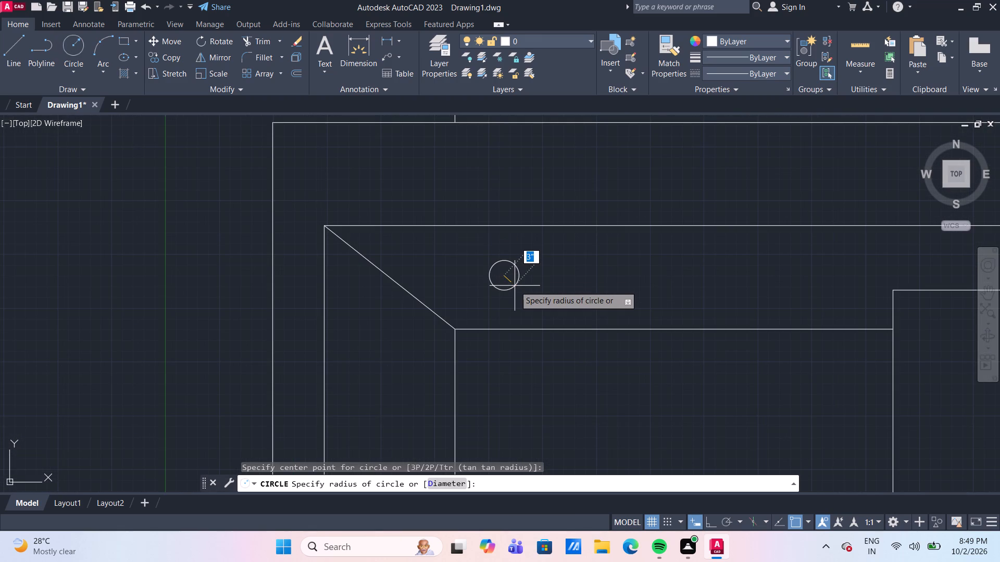
scroll(515, 286, down, 1)
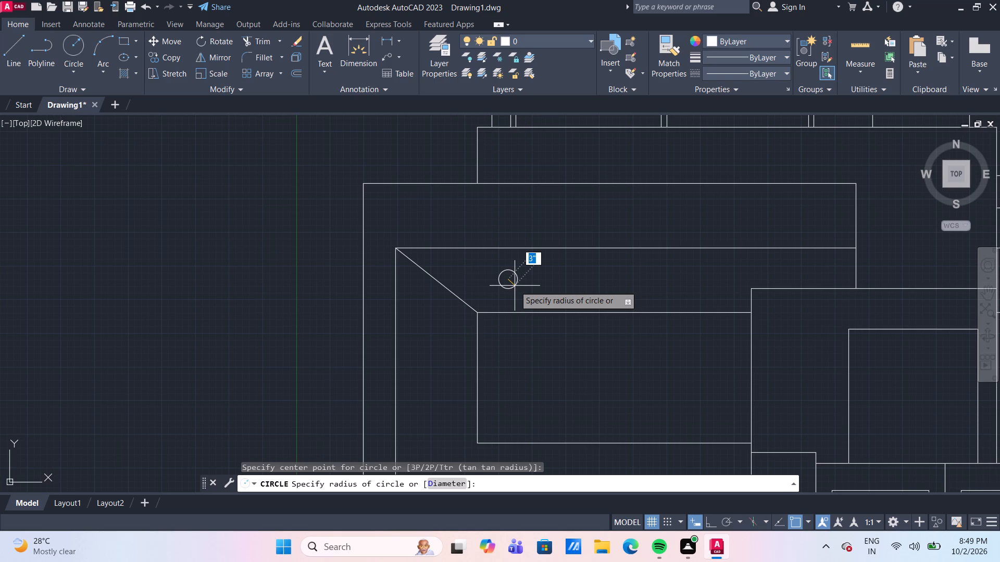
key(2)
key(shift+quotedbl)
key(Return)
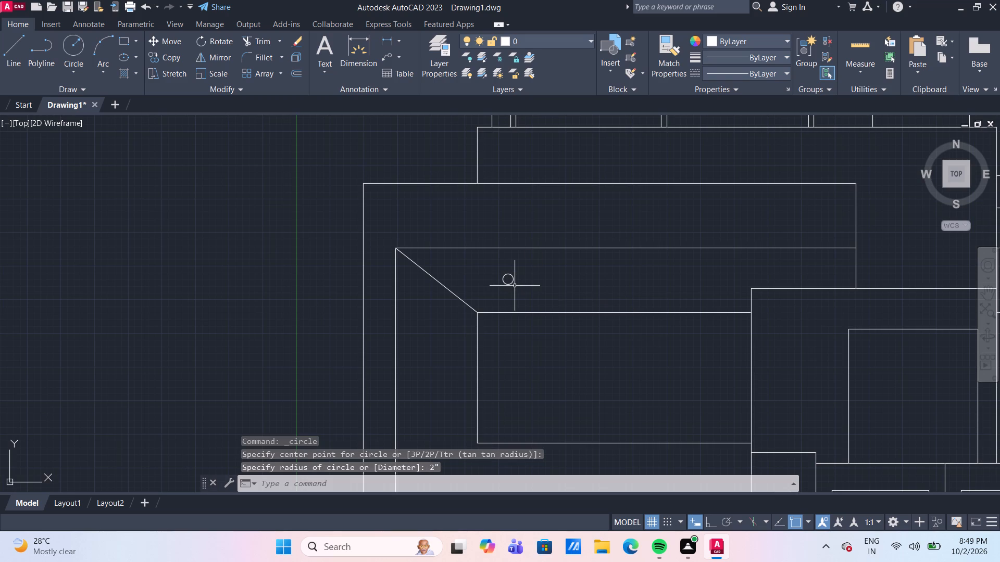
With ortho on, copy the circle horizontally along the soffit band at about 4'-2" and 8'-7", plus one more copy near the middle.
scroll(515, 286, down, 3)
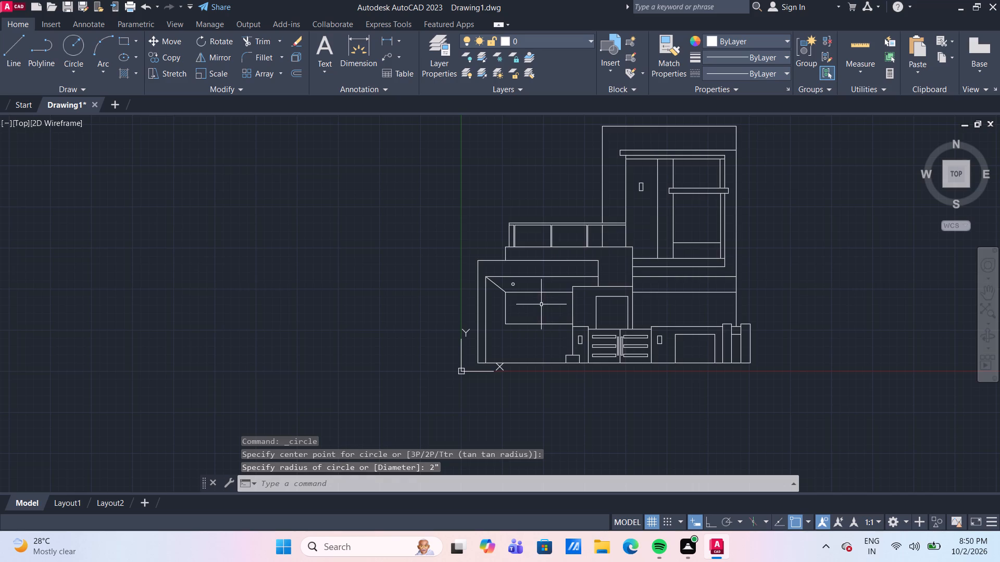
scroll(541, 304, up, 2)
middle_drag(541, 304, 463, 304)
middle_drag(464, 304, 489, 312)
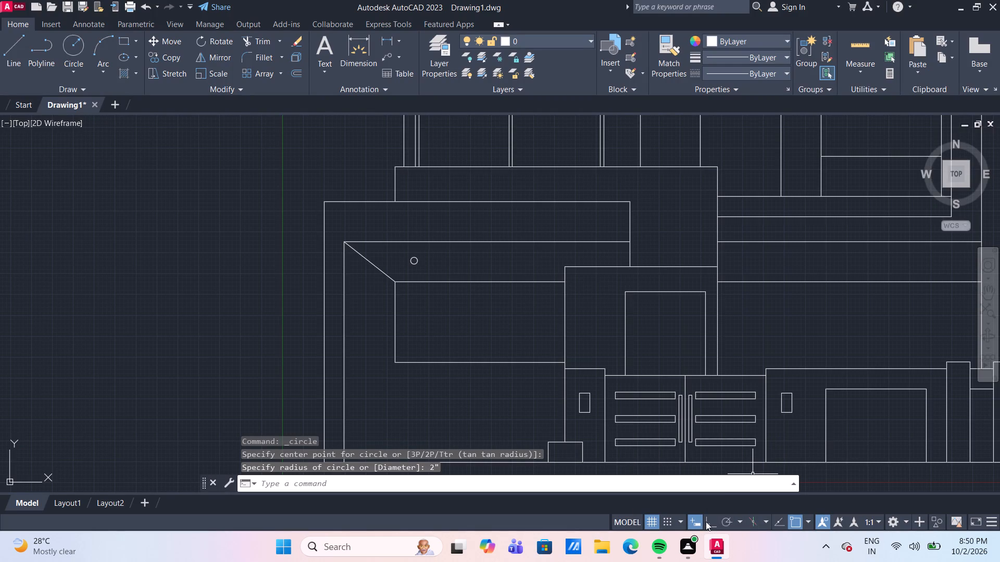
click(710, 523)
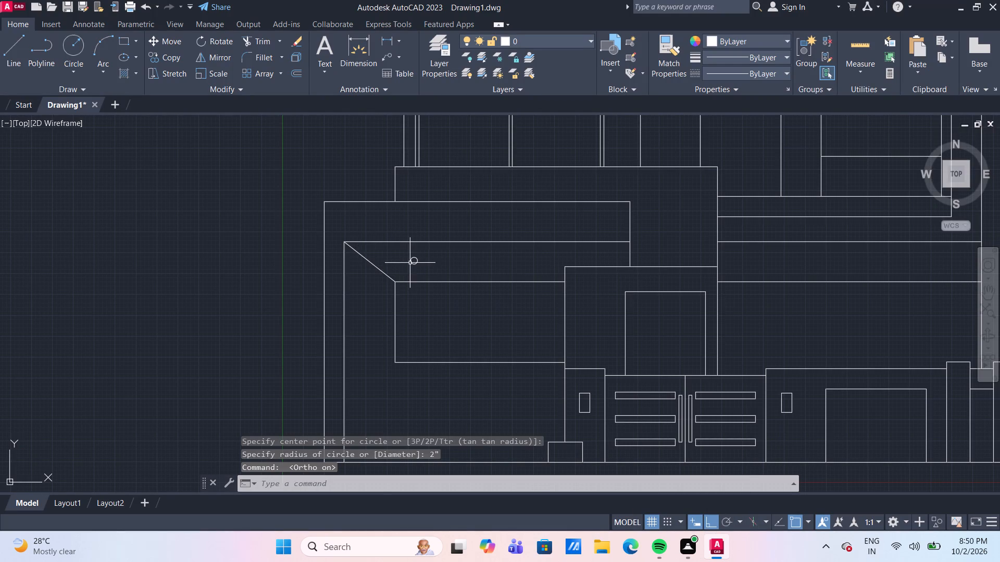
click(411, 263)
text(co)
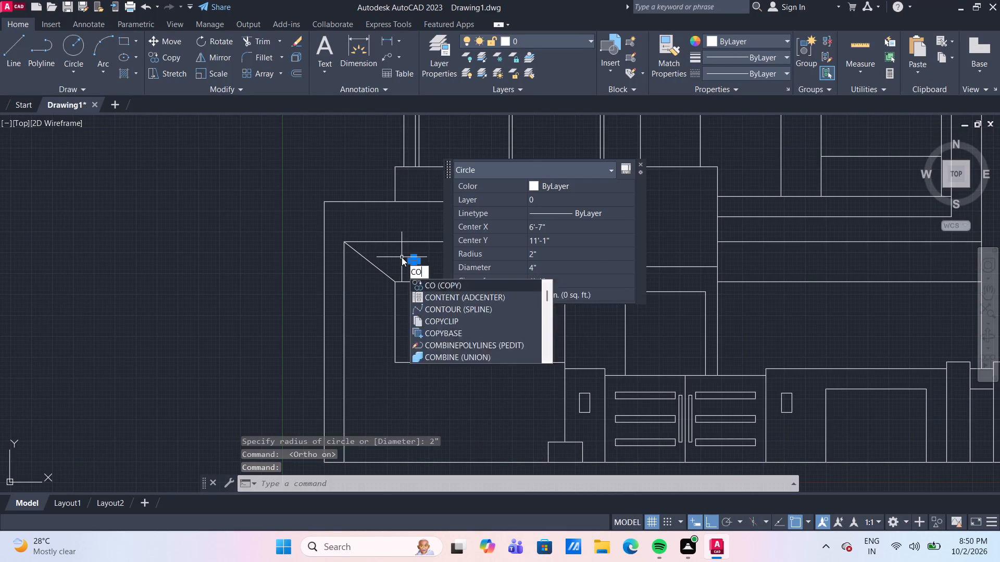
key(Return)
scroll(403, 258, up, 3)
click(437, 272)
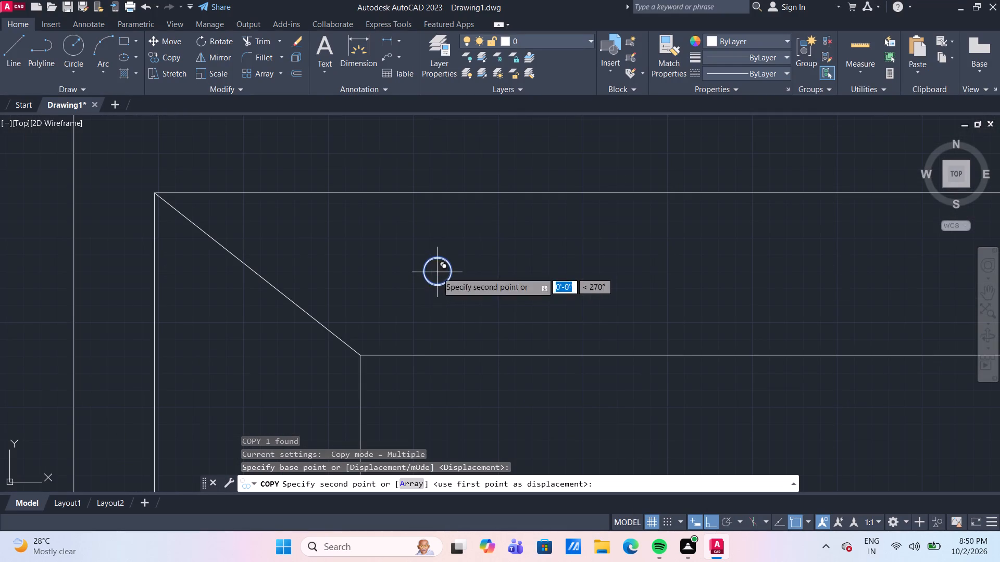
scroll(539, 280, down, 3)
scroll(572, 283, up, 1)
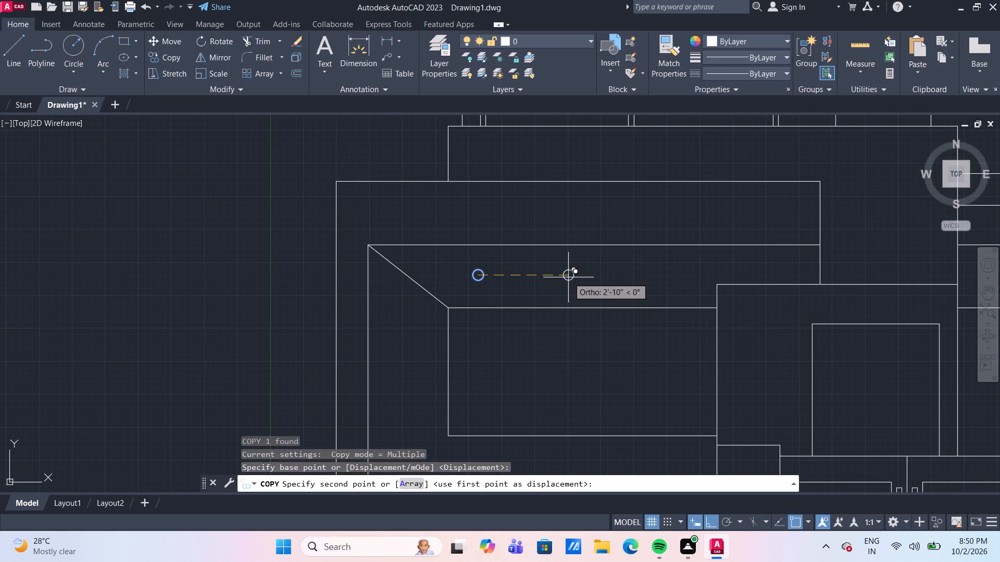
click(611, 274)
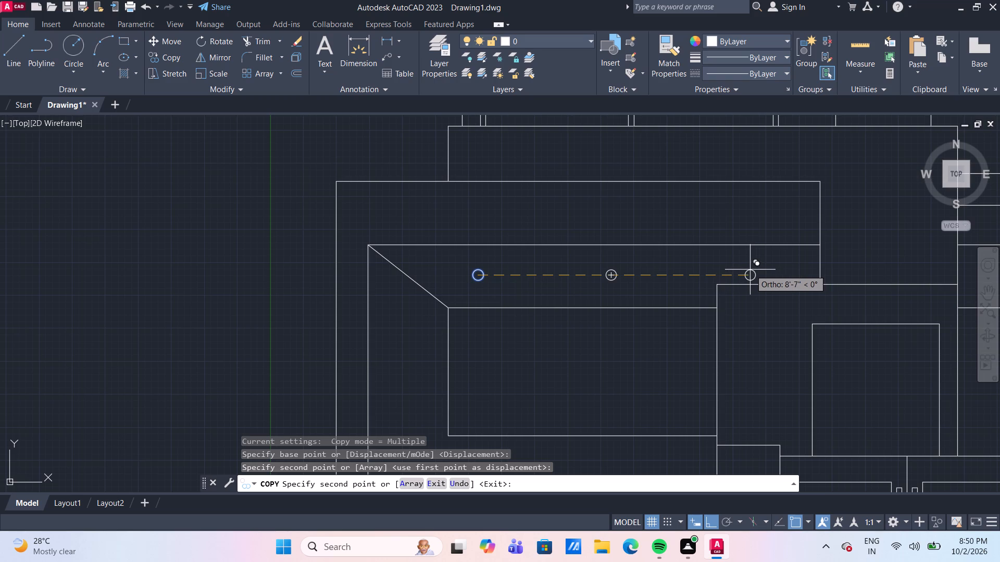
click(750, 270)
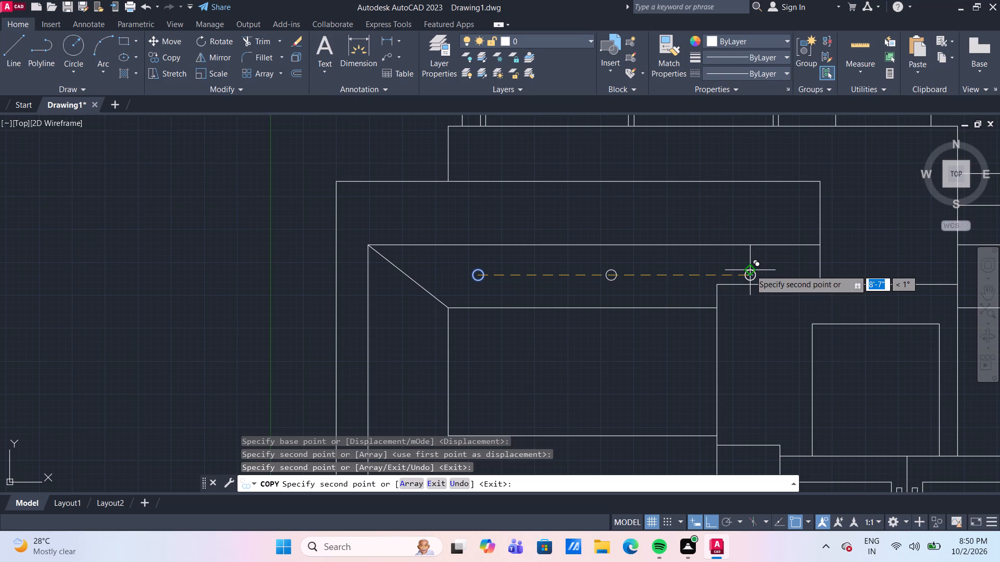
click(622, 265)
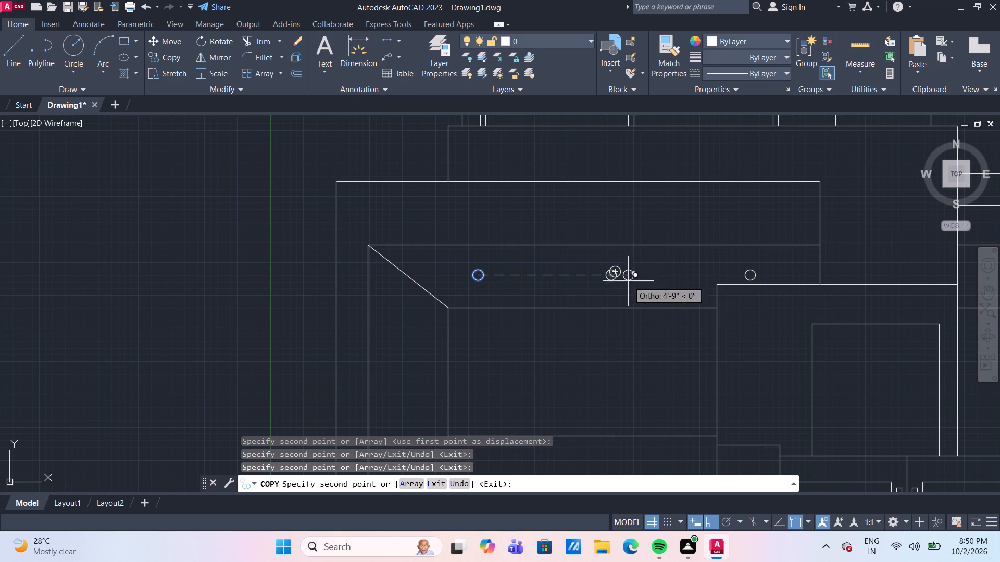
key(Escape)
Delete the two overlapping circles in the middle of the soffit band.
scroll(626, 289, up, 1)
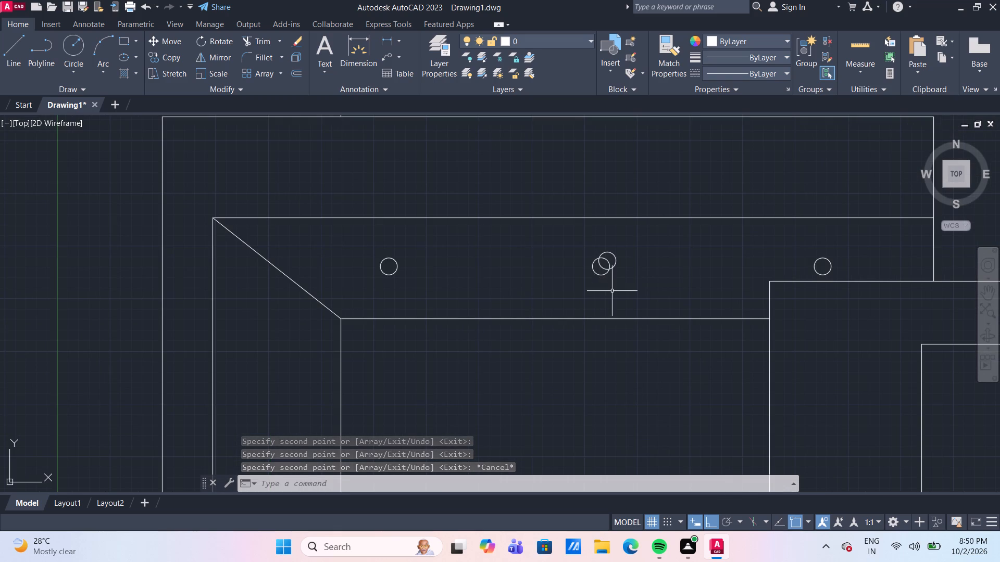
drag(641, 286, 622, 270)
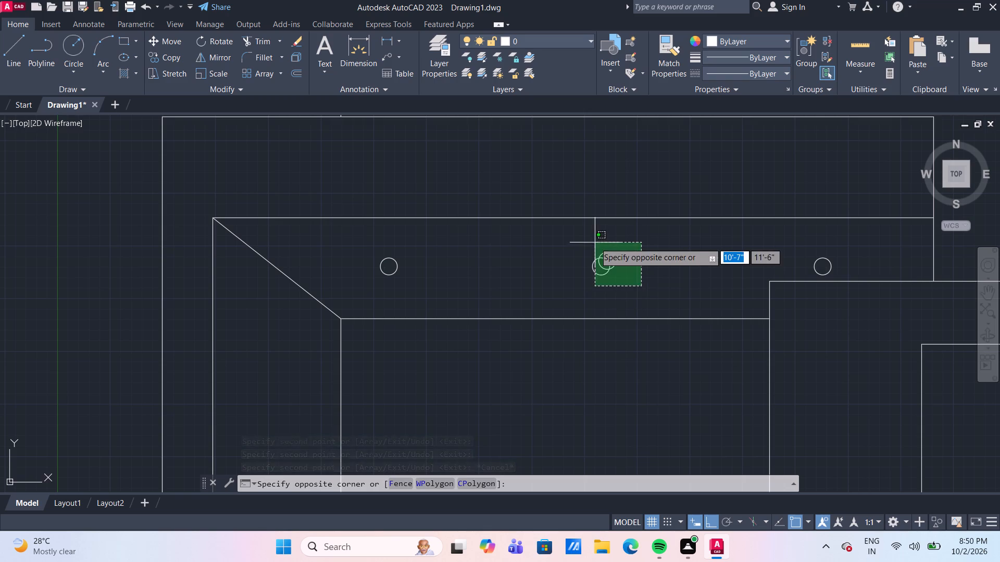
click(585, 245)
key(Delete)
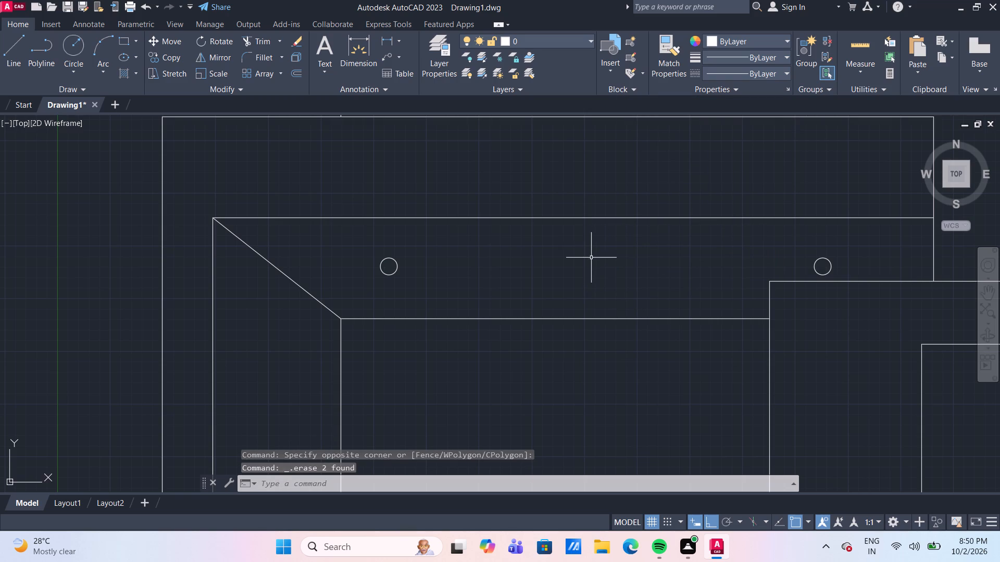
Move the two remaining circles straight up together by about 2" within the soffit band.
click(397, 269)
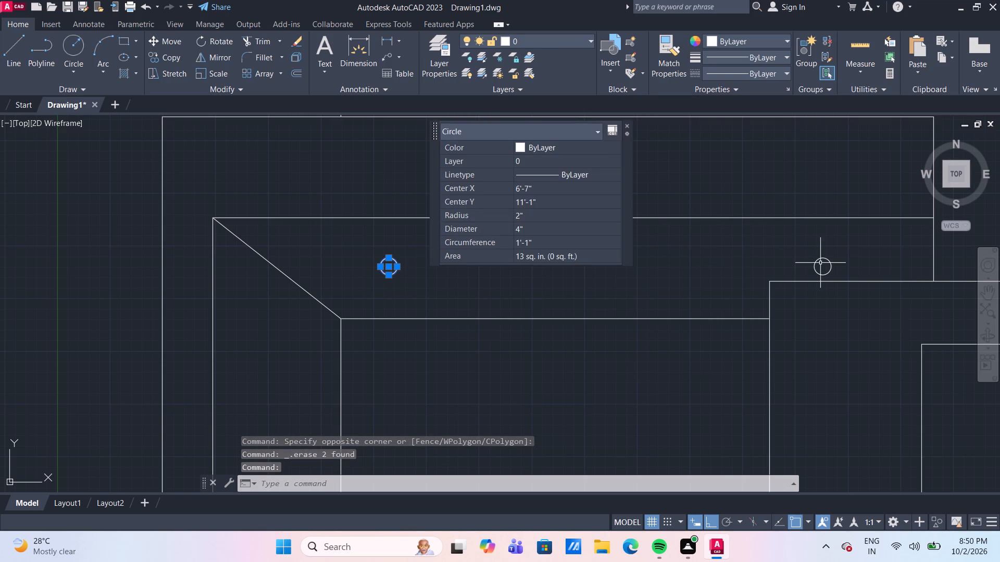
click(815, 267)
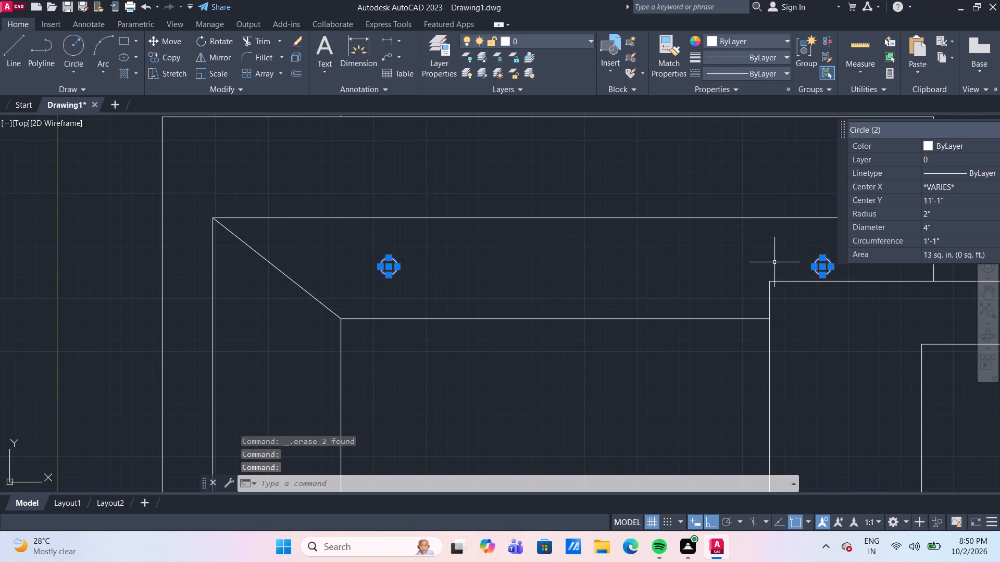
key(m)
key(Return)
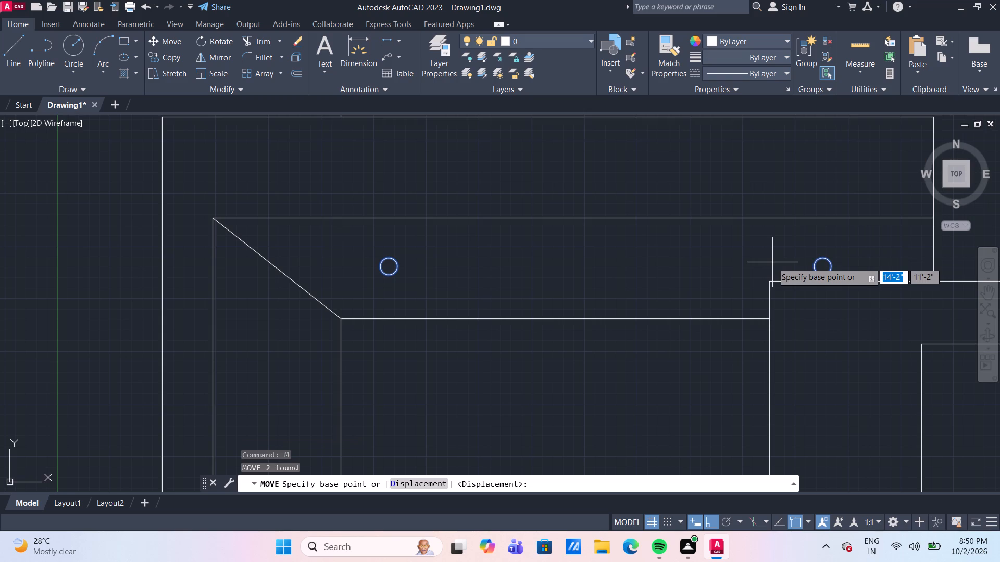
click(824, 268)
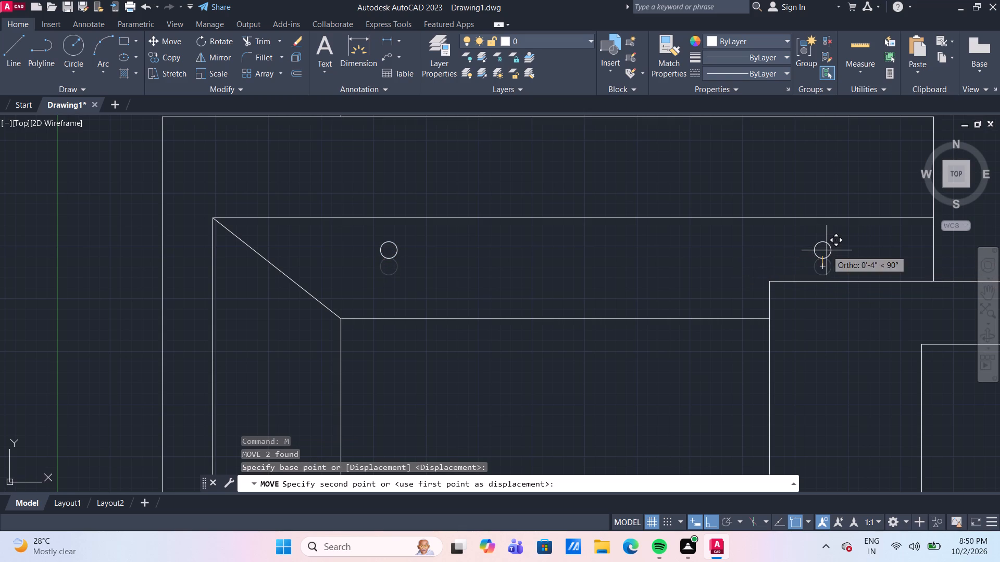
click(825, 257)
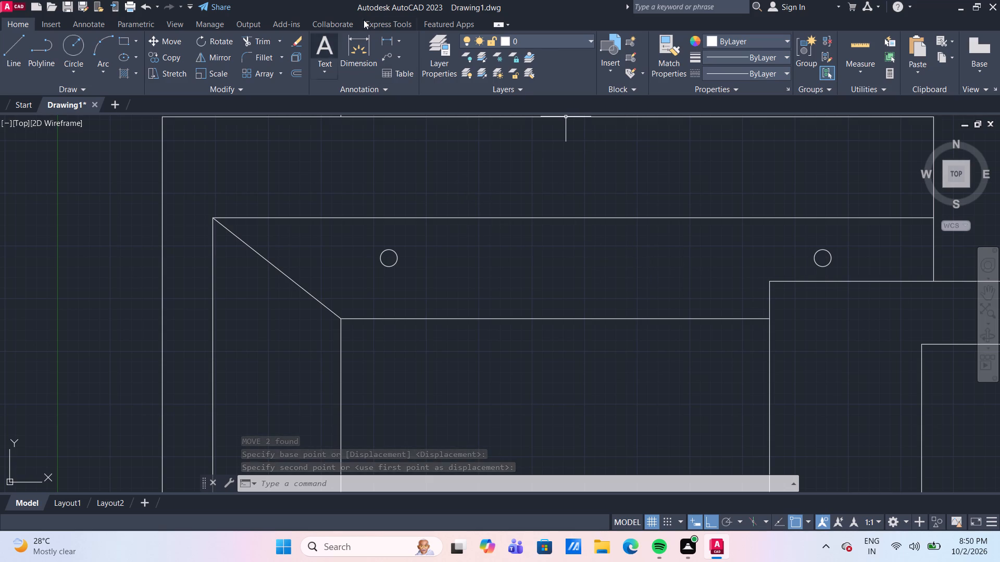
Dimension the clear horizontal distance between the two circles' facing edges, placing the dimension line just above them.
click(355, 57)
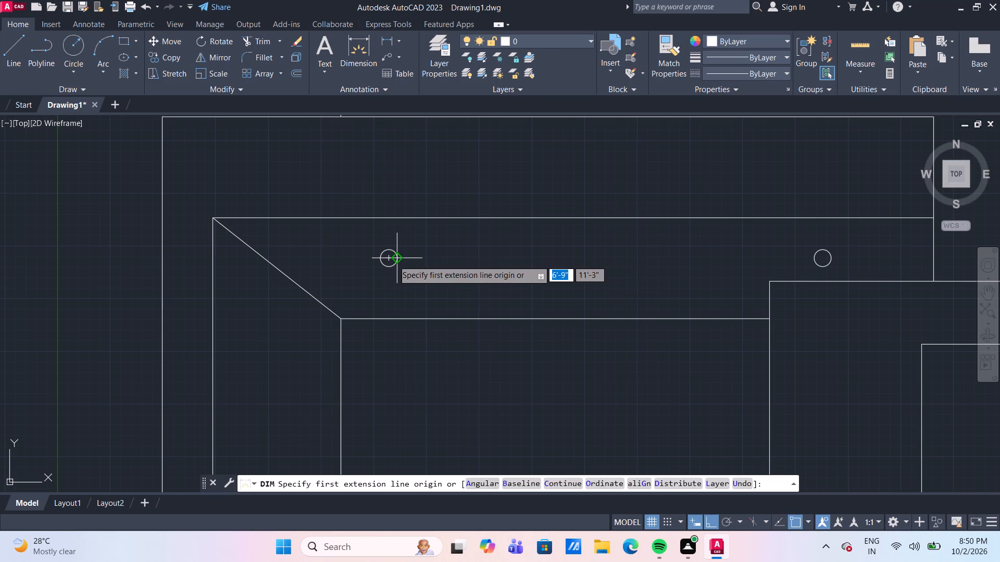
click(394, 260)
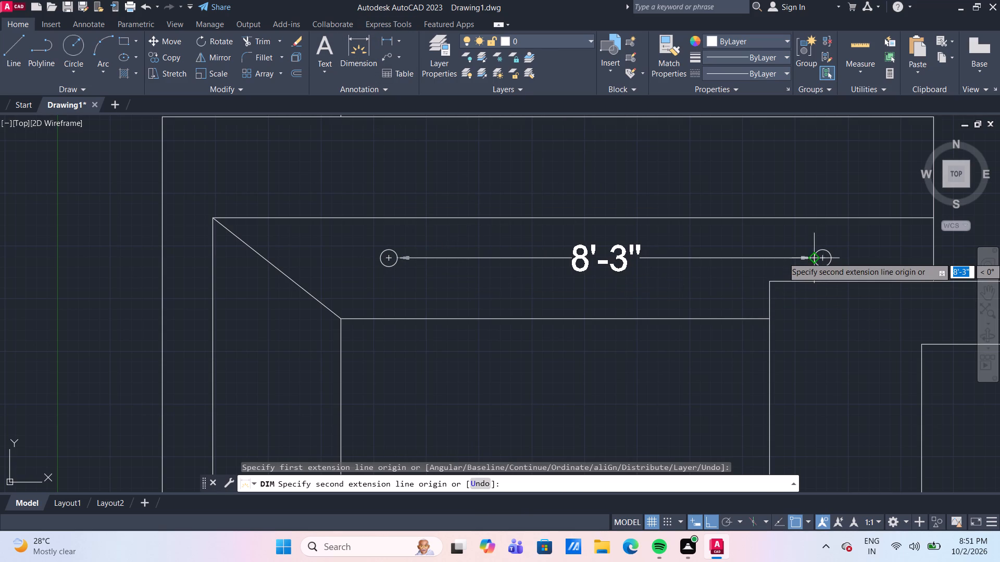
click(813, 257)
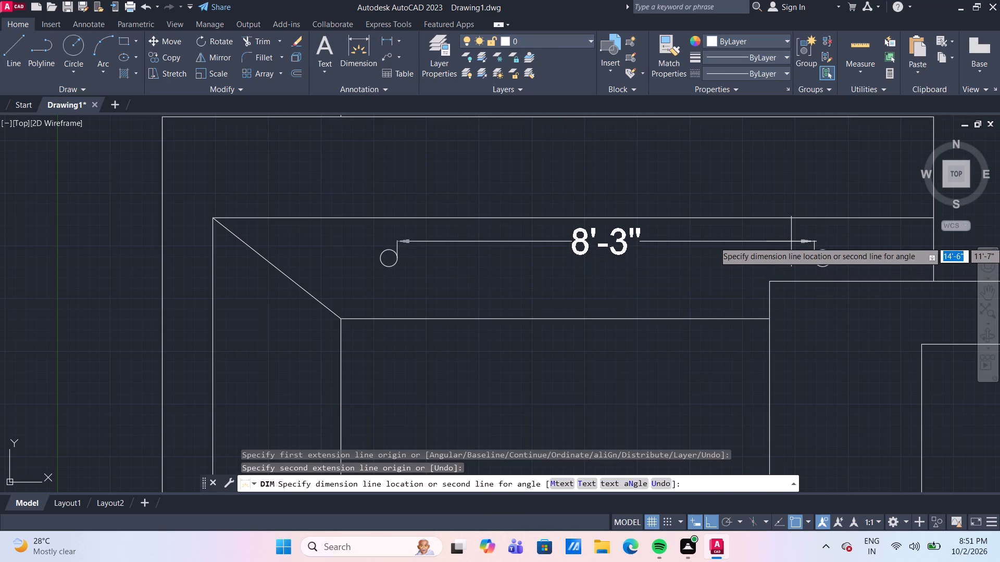
click(791, 241)
key(Escape)
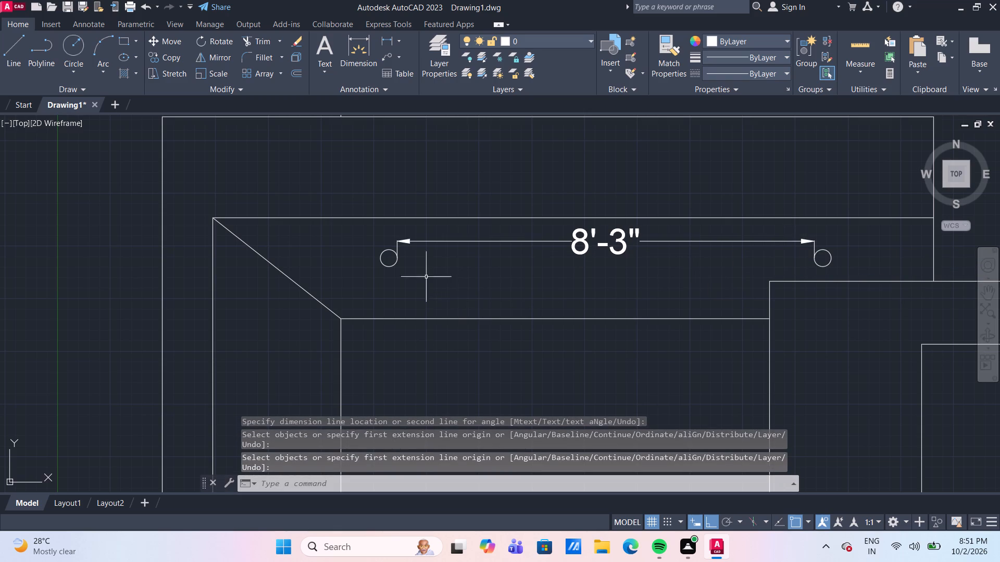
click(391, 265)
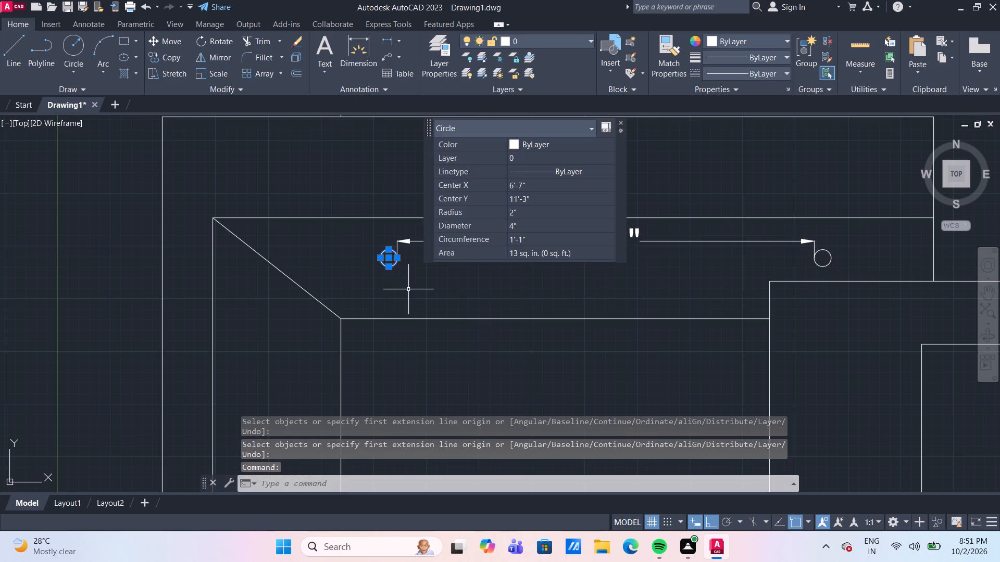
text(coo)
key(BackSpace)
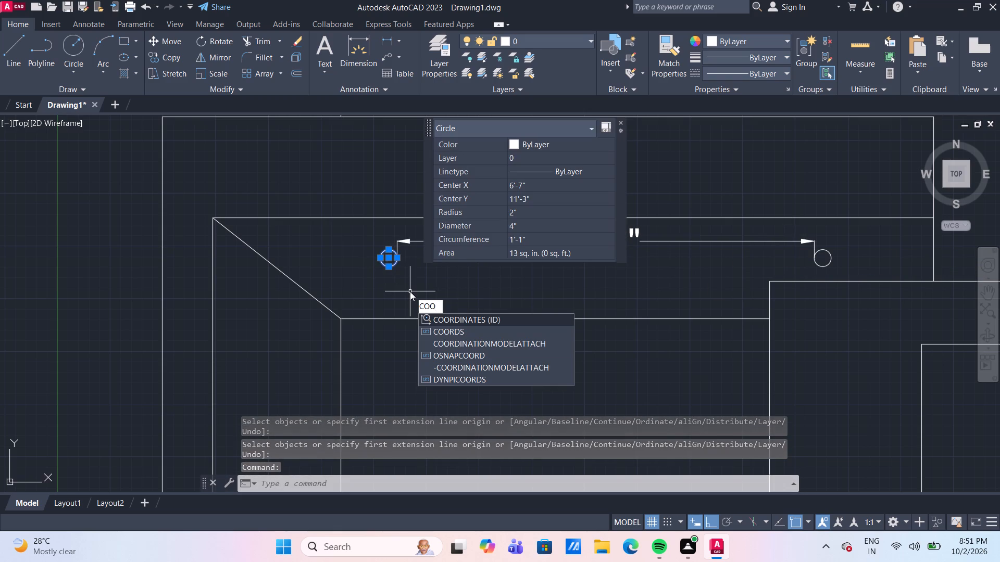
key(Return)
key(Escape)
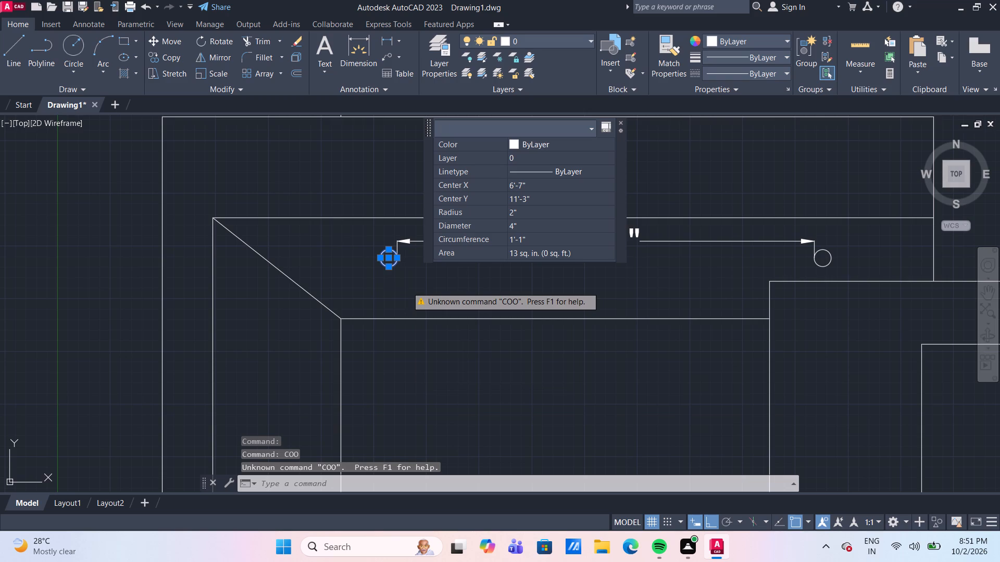
Copy the soffit band's westernmost circle horizontally about 4'-2" to sit midway between the two circles.
click(389, 265)
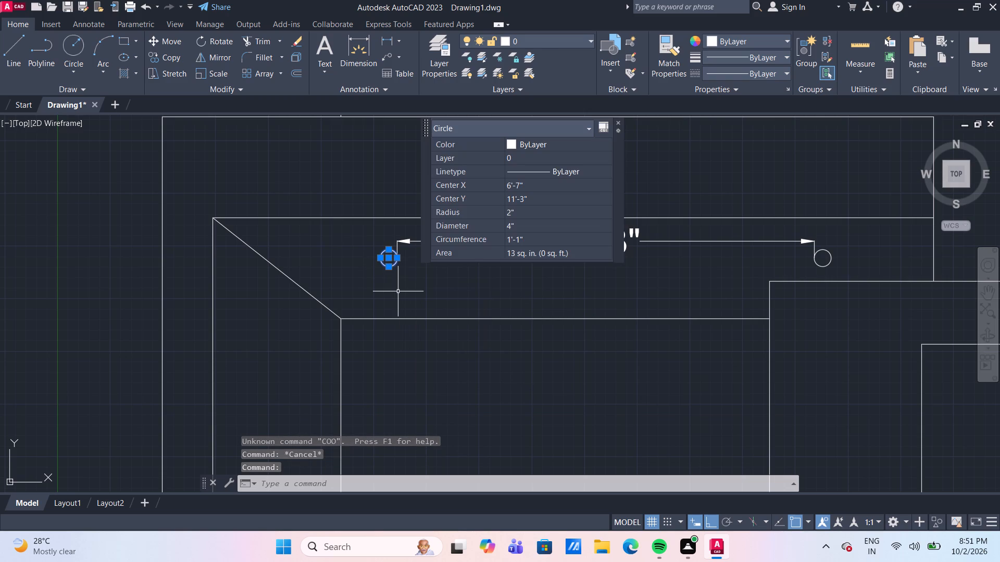
text(co)
key(Return)
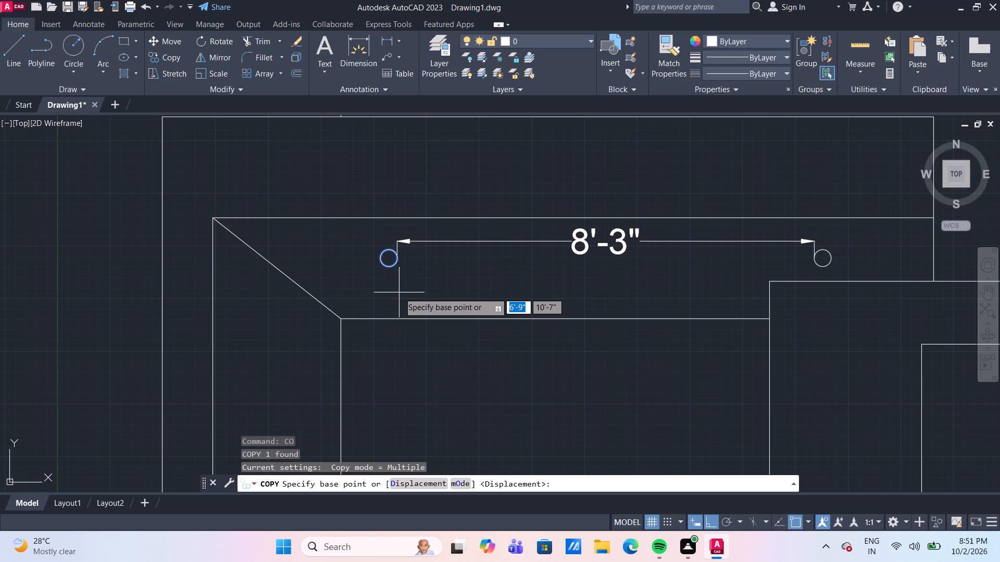
click(394, 261)
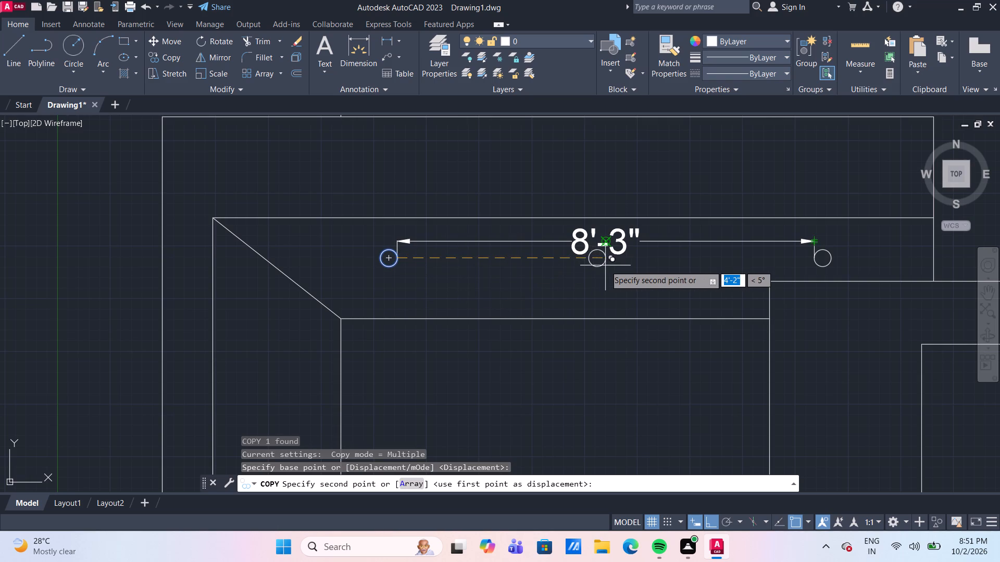
scroll(615, 267, up, 2)
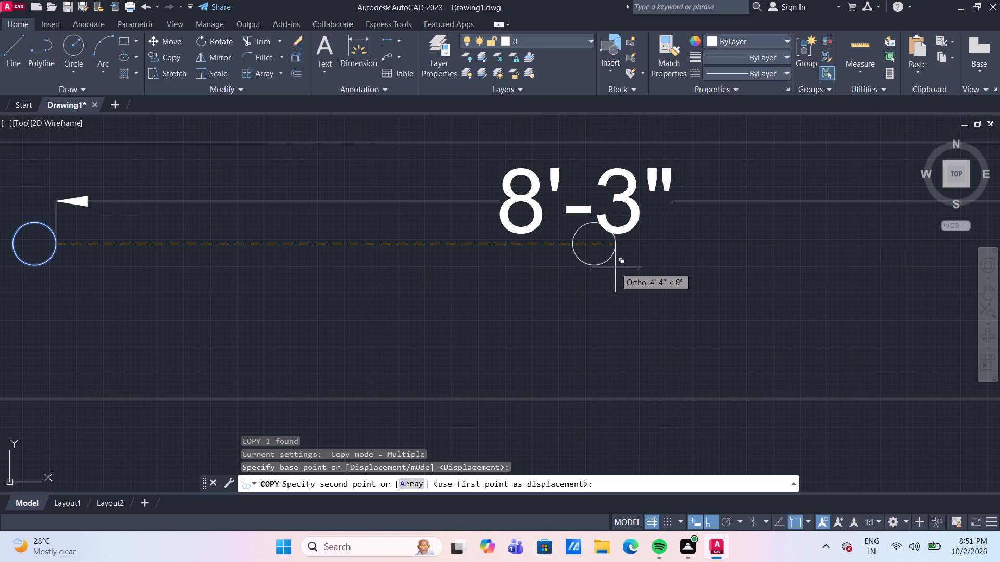
click(589, 271)
scroll(589, 271, down, 1)
key(Escape)
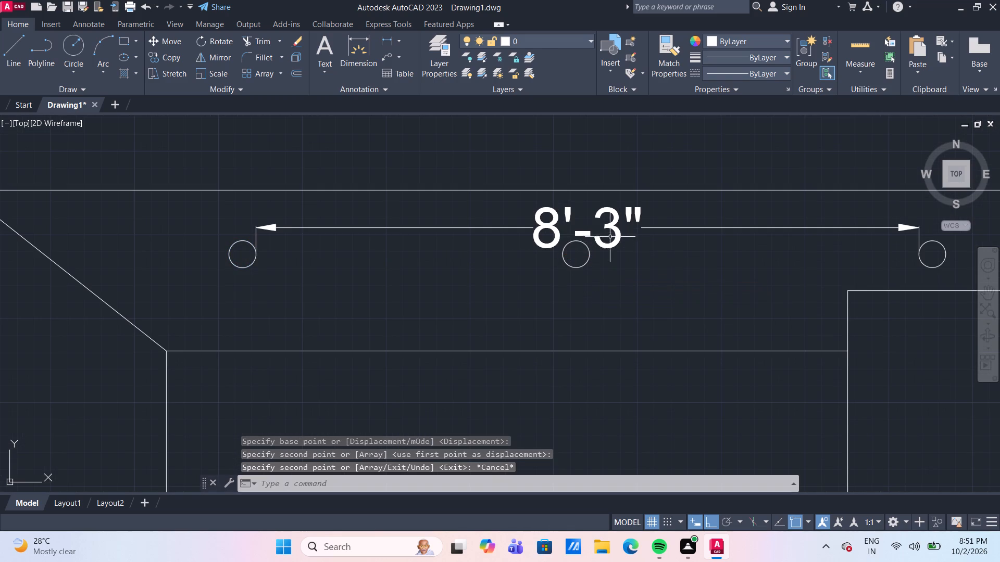
Delete the 8'-3" dimension above the soffit circles.
click(612, 229)
key(Delete)
Draw a window rectangle about 6' wide and 5'-3" high directly beneath the tower's projecting ledge, between the opening's vertical lines.
scroll(653, 282, down, 2)
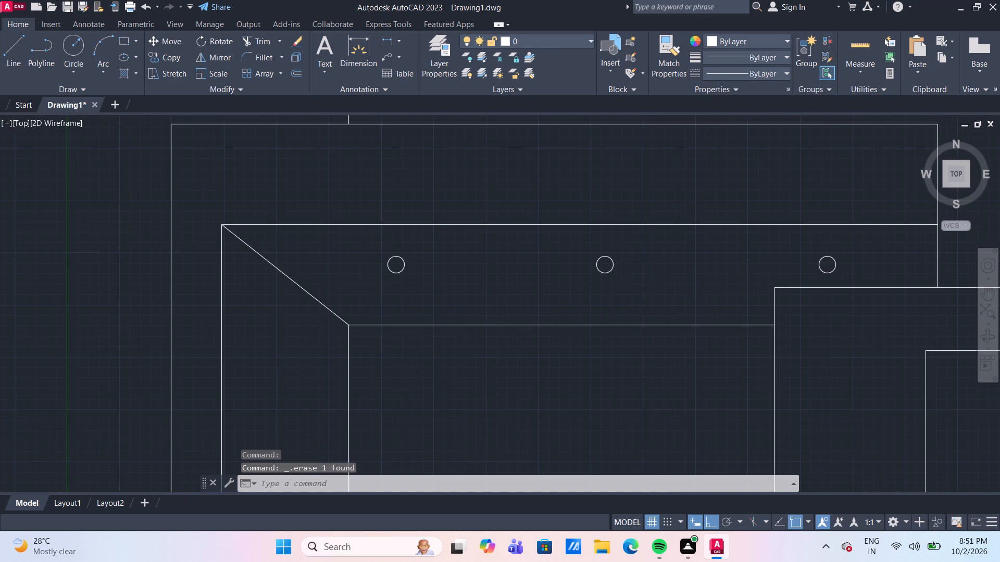
middle_drag(656, 288, 604, 267)
scroll(601, 298, down, 2)
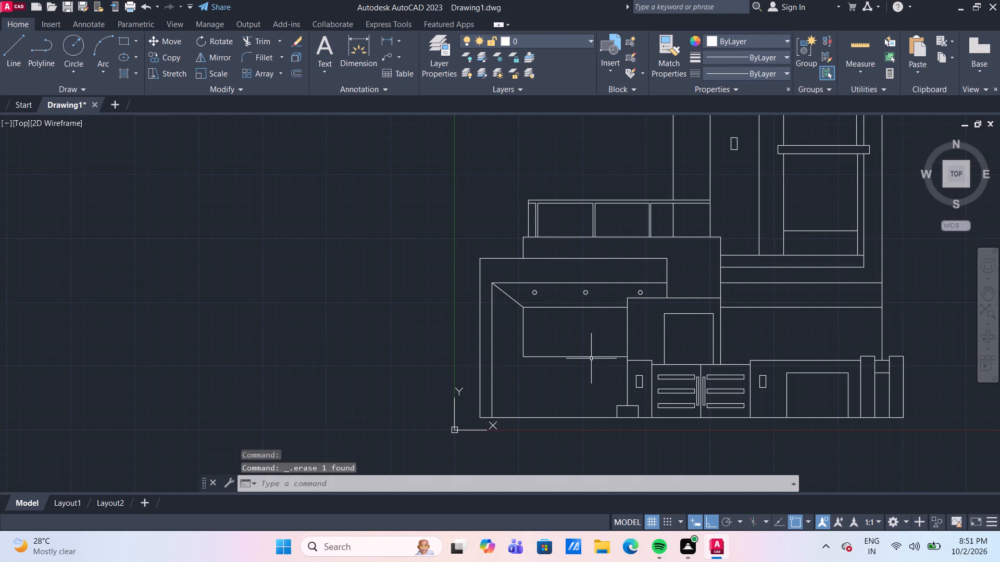
middle_drag(585, 405, 480, 372)
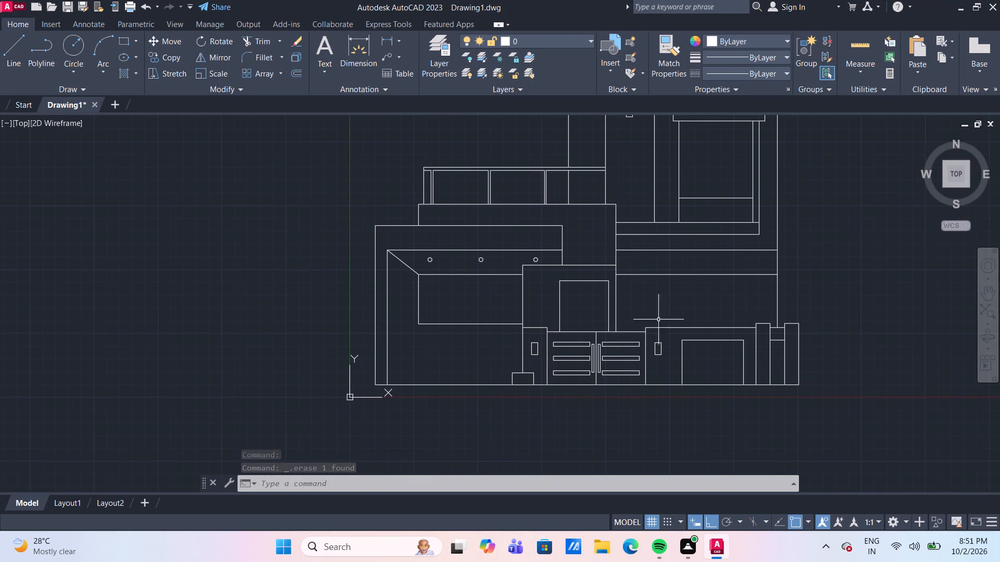
middle_drag(746, 291, 648, 346)
scroll(639, 191, up, 2)
middle_drag(639, 191, 620, 231)
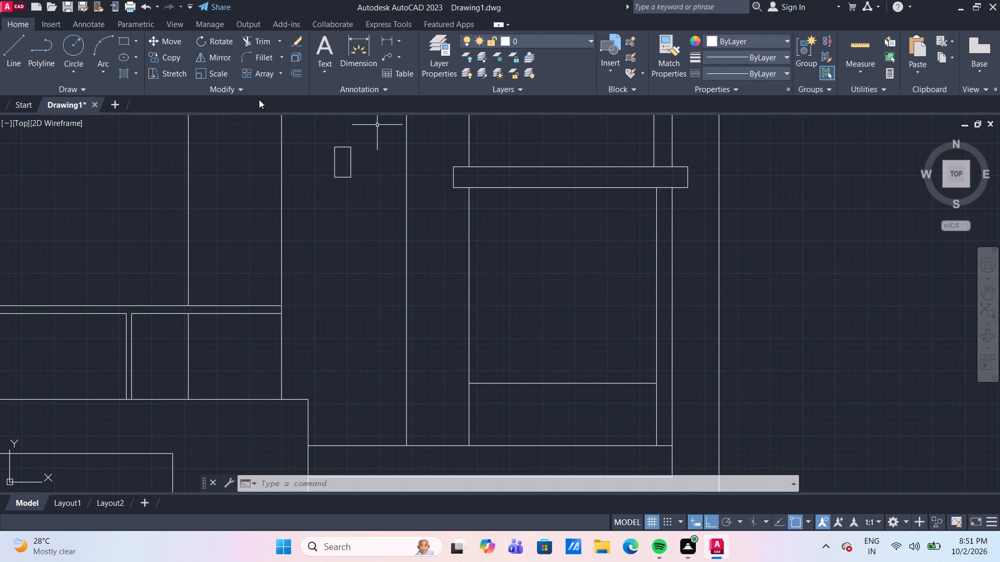
click(126, 36)
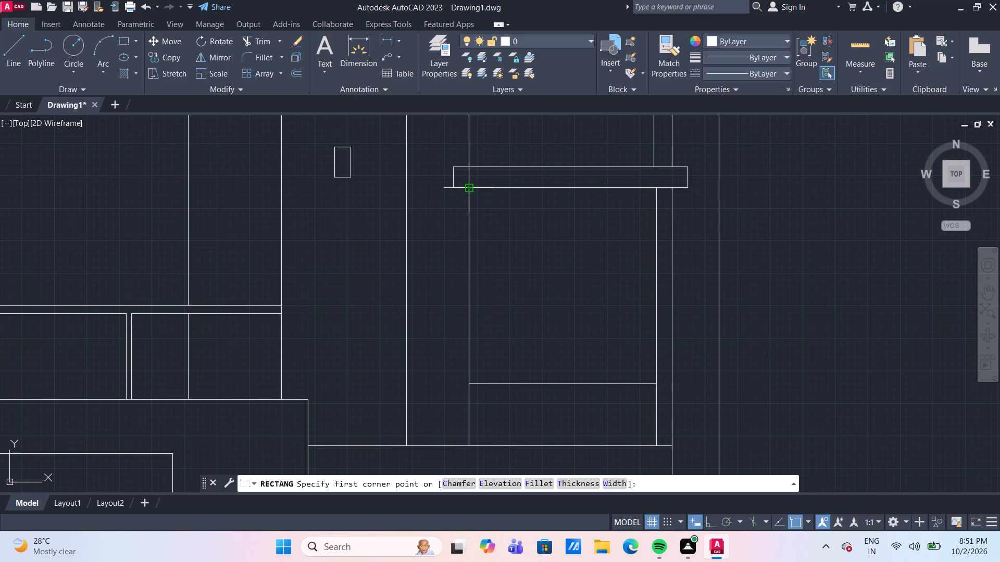
click(469, 190)
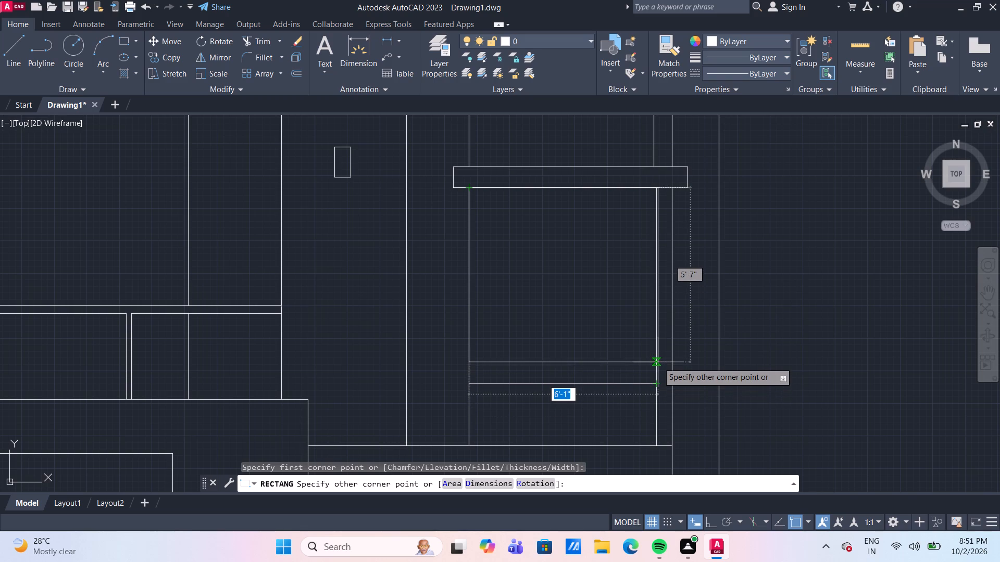
scroll(658, 362, down, 1)
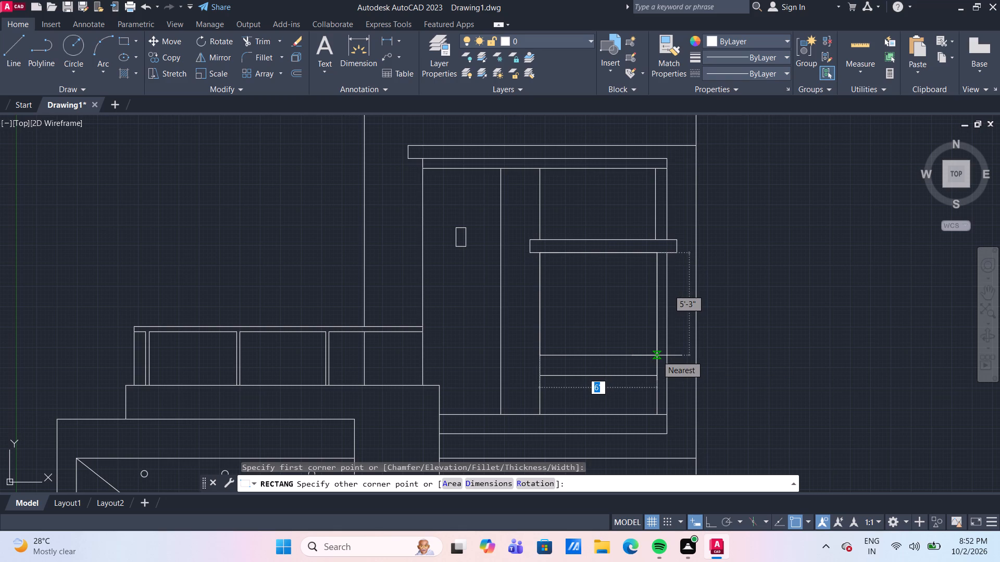
click(657, 355)
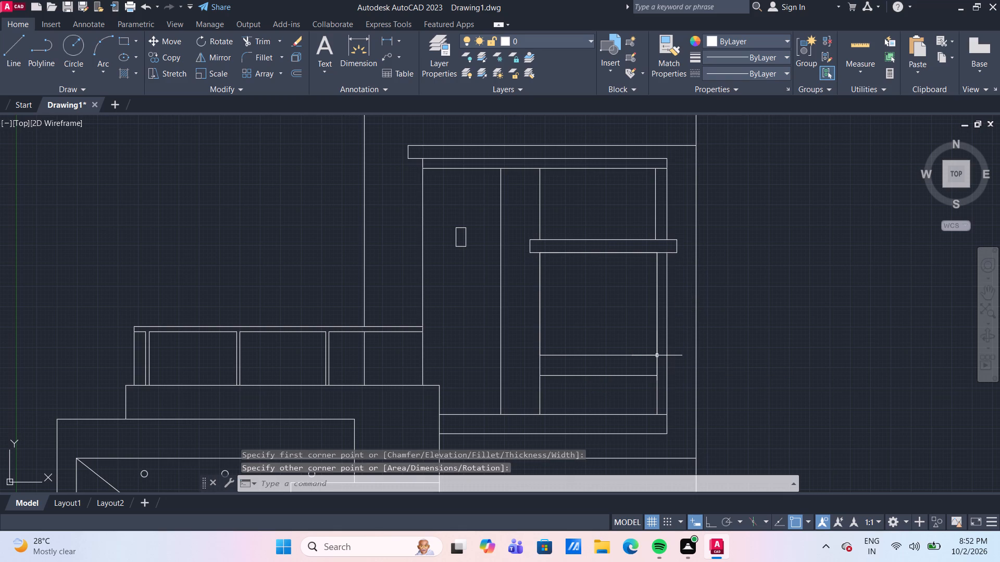
Delete the old horizontal line just below the new window rectangle.
scroll(594, 400, up, 1)
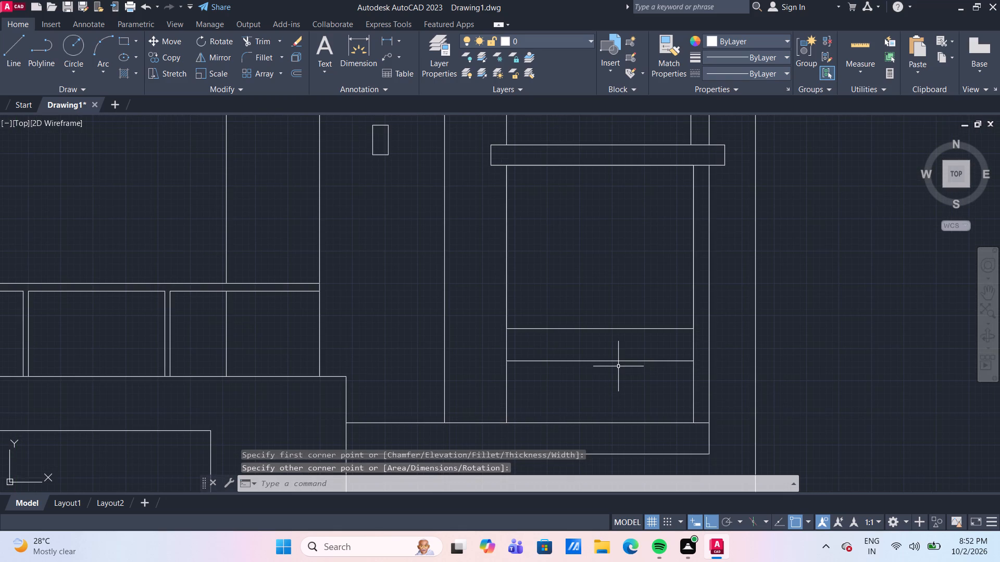
click(619, 363)
click(615, 356)
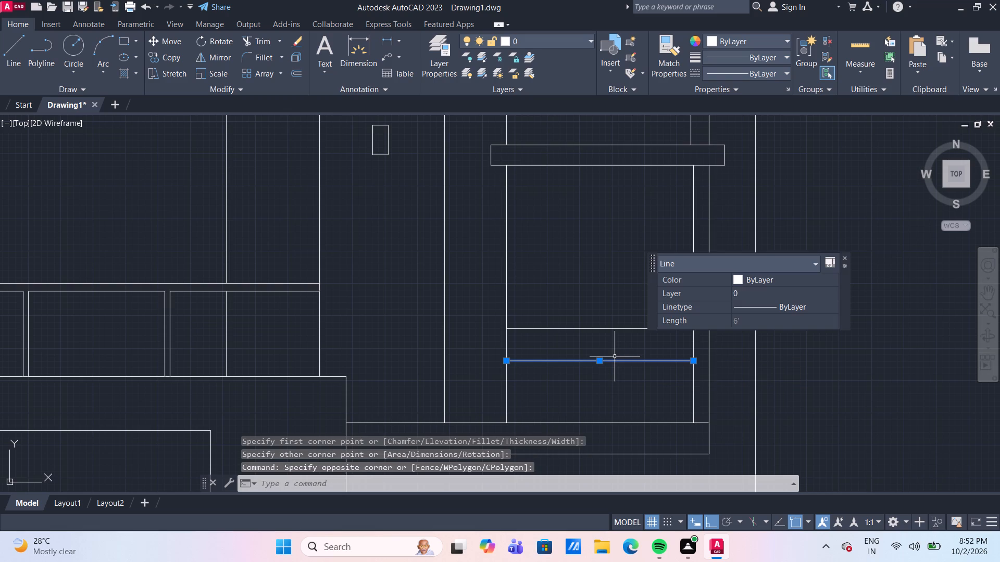
key(Delete)
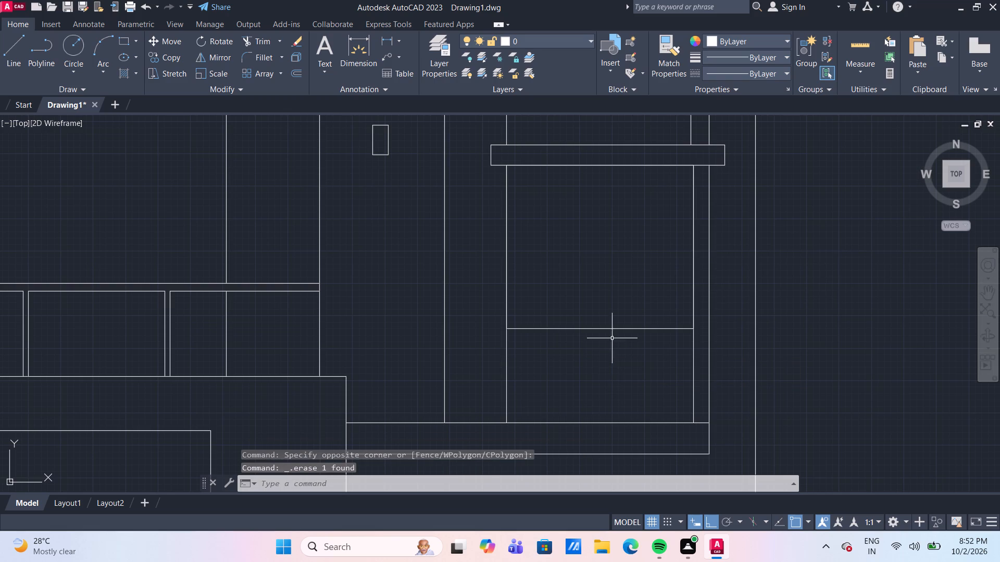
Offset the window rectangle inward by about 4" to form the frame.
key(o)
key(Return)
key(Return)
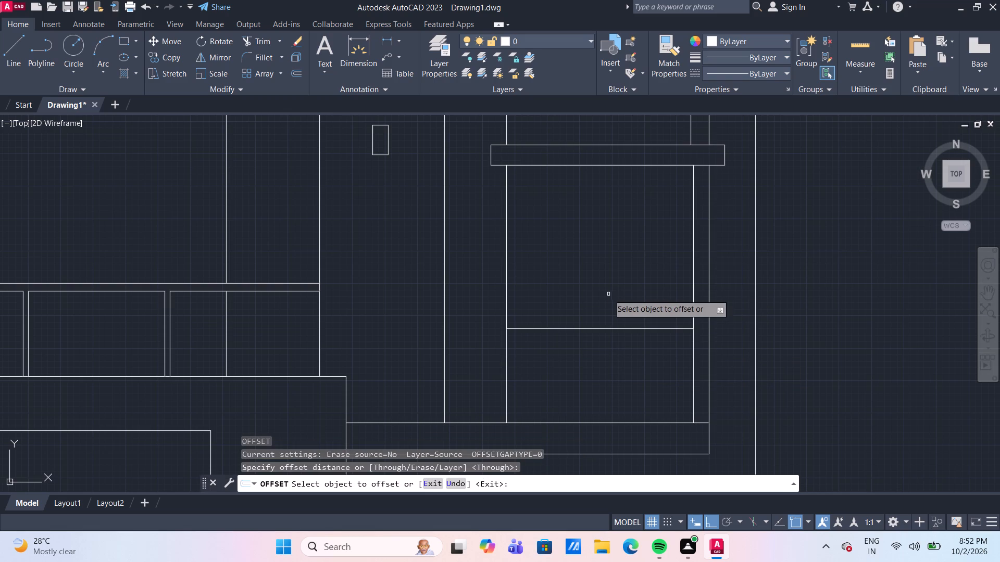
click(615, 328)
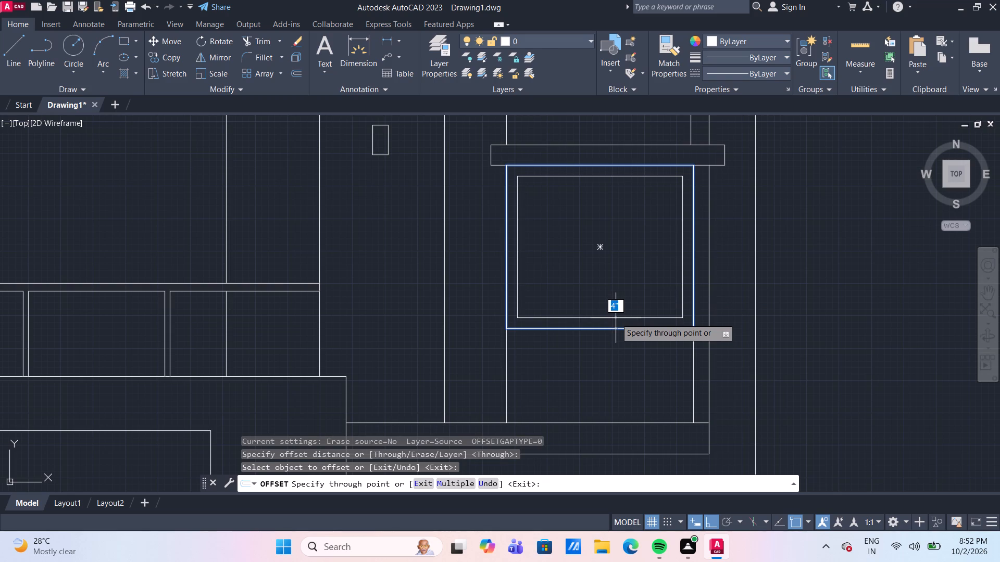
click(616, 318)
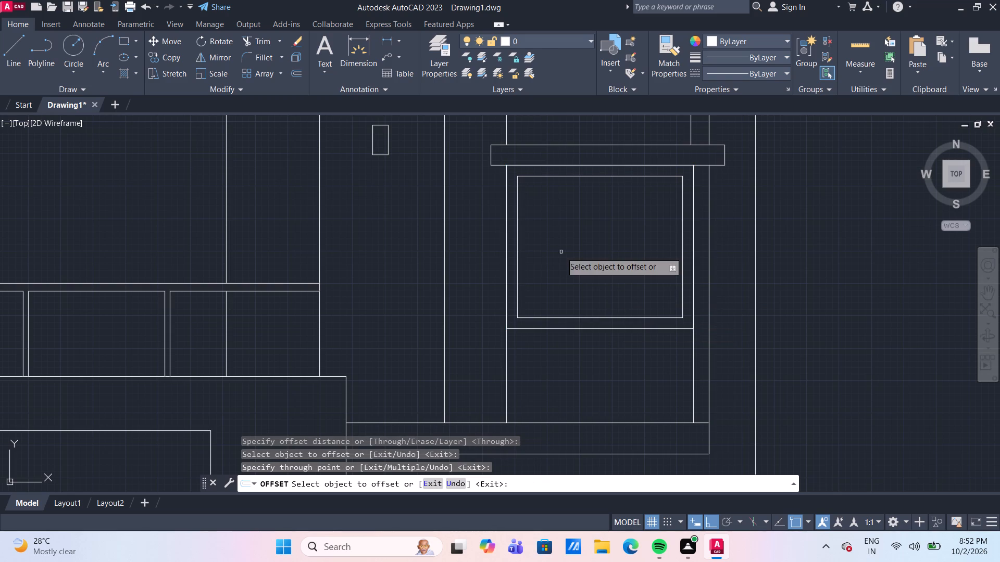
Draw a vertical line through the window's centre, from the midpoint of the inner frame's top edge to its bottom midpoint.
click(15, 40)
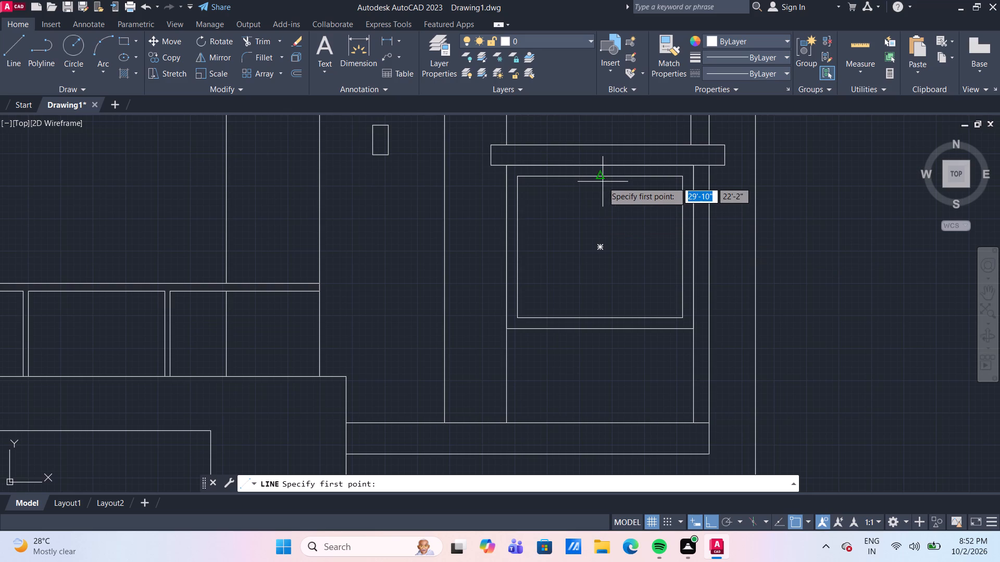
click(601, 176)
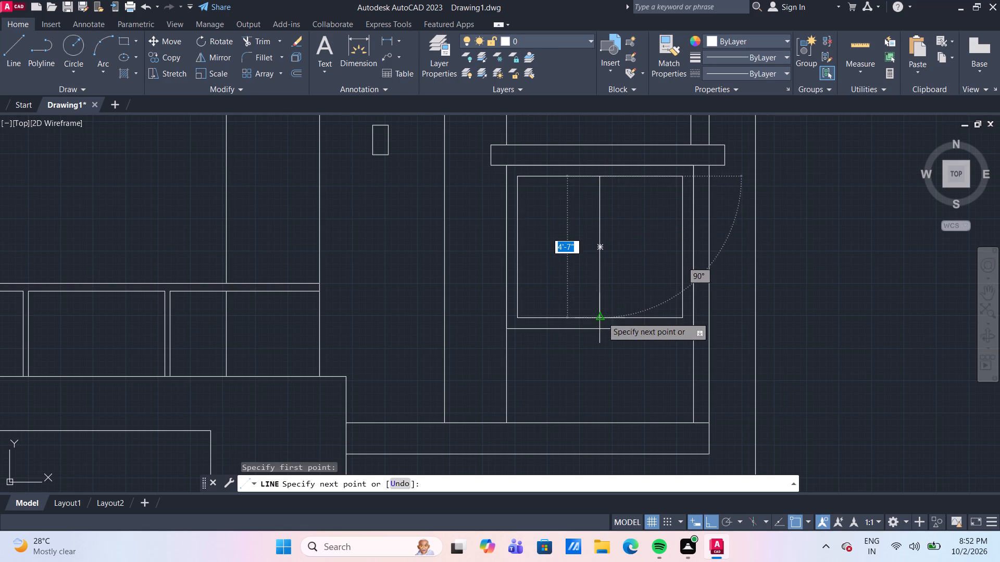
click(602, 320)
key(Escape)
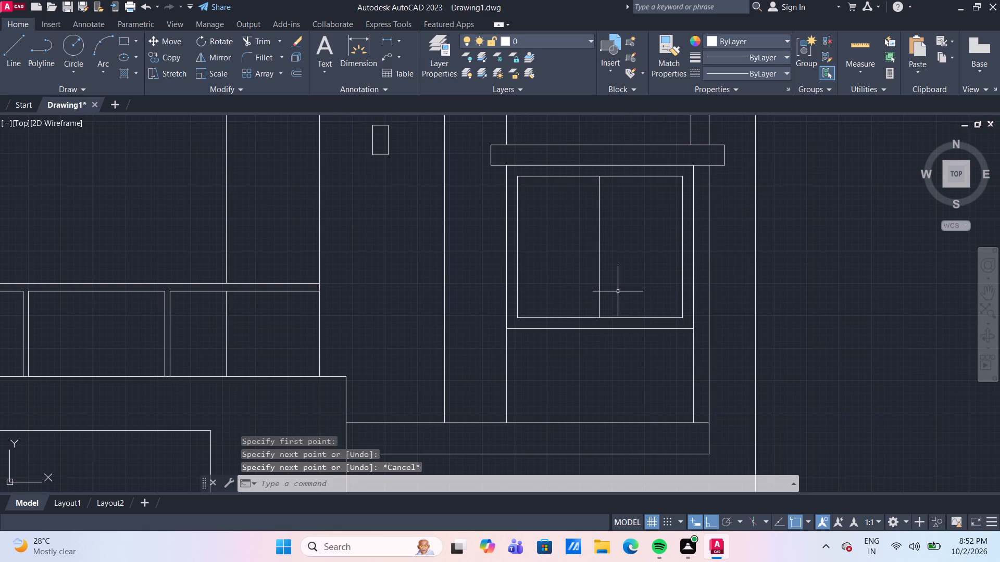
Offset the window's vertical centre line 1.5" to each side to form the mullion.
key(o)
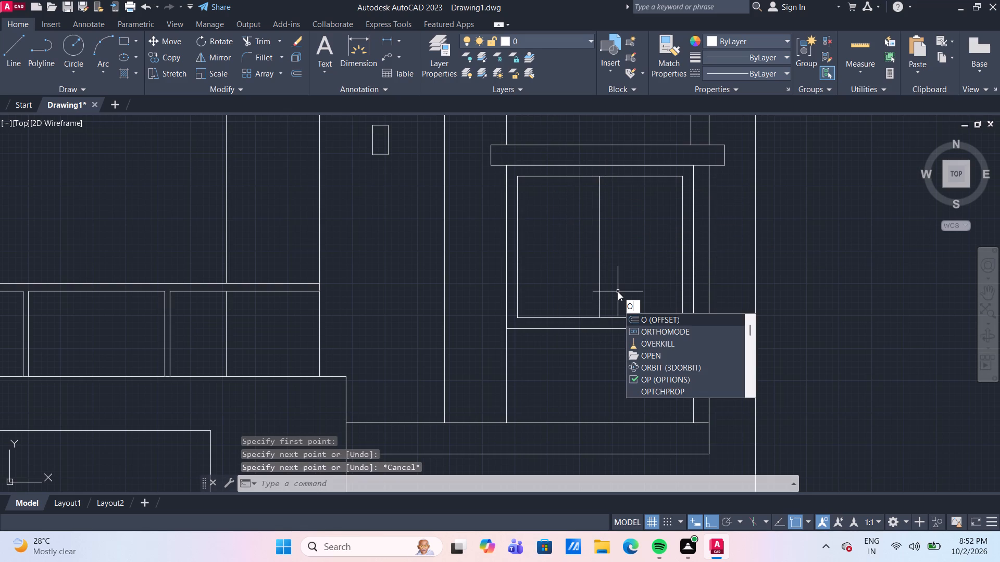
key(Return)
key(Return)
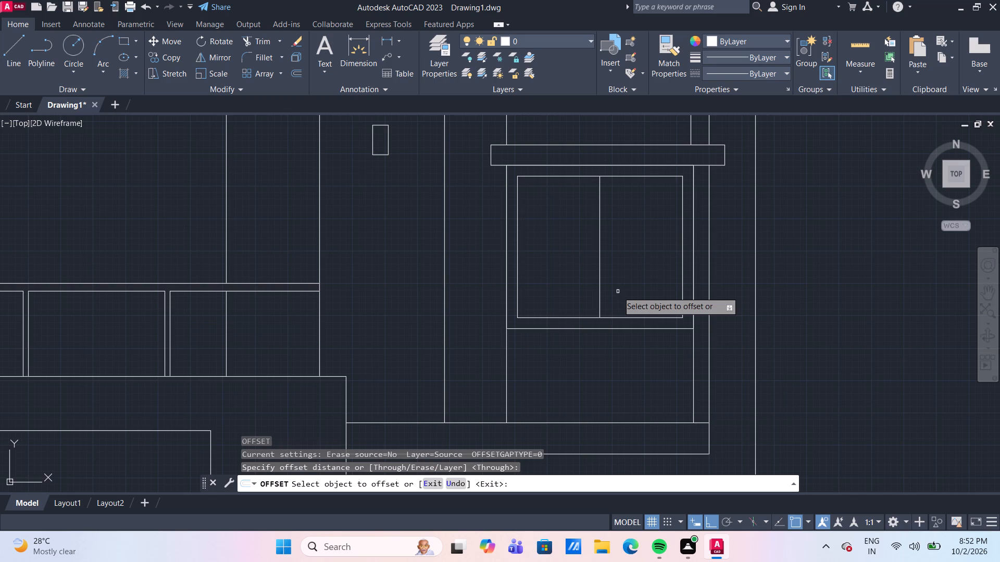
click(600, 271)
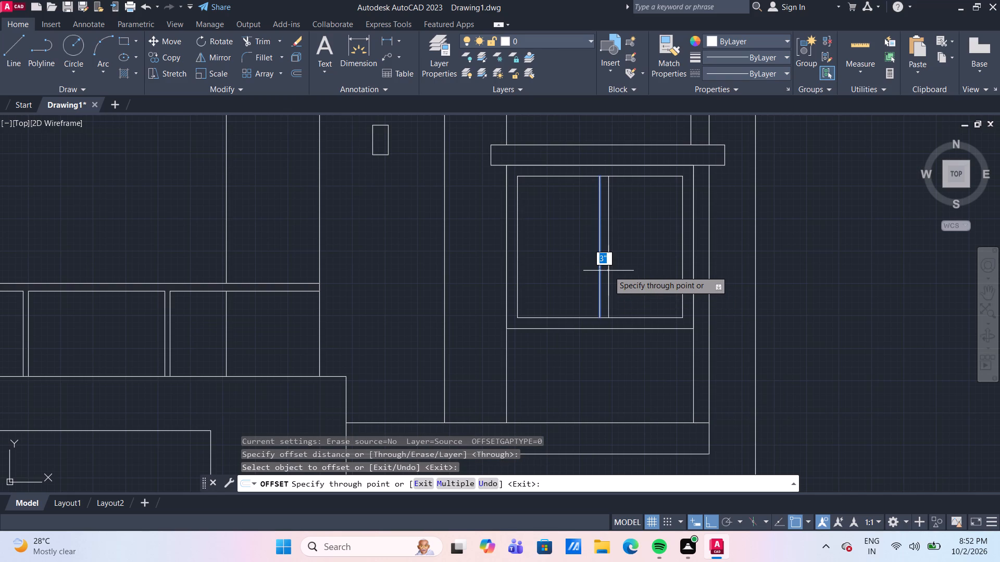
text(1.)
text(5")
key(Return)
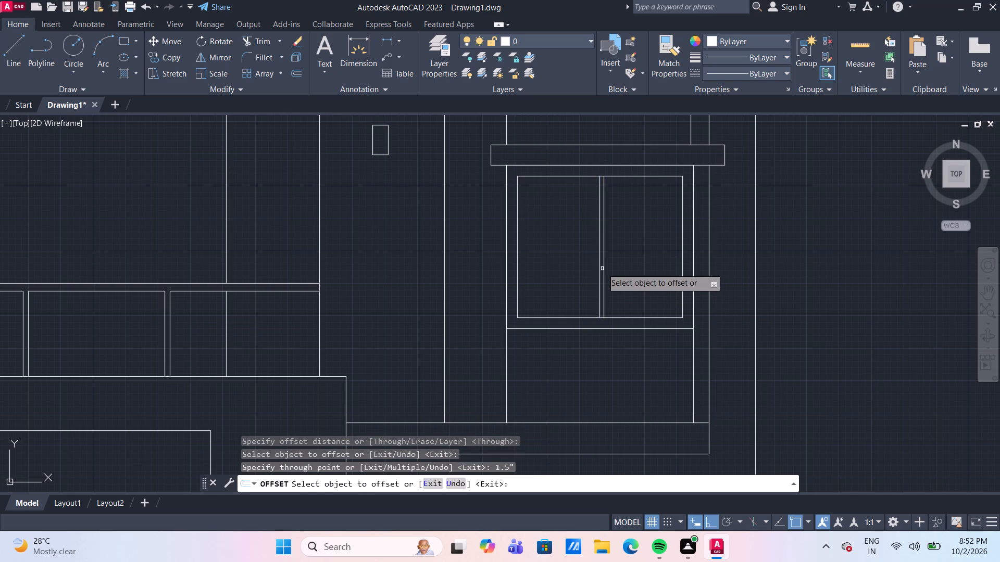
click(600, 267)
text(1.5)
key(shift+quotedbl)
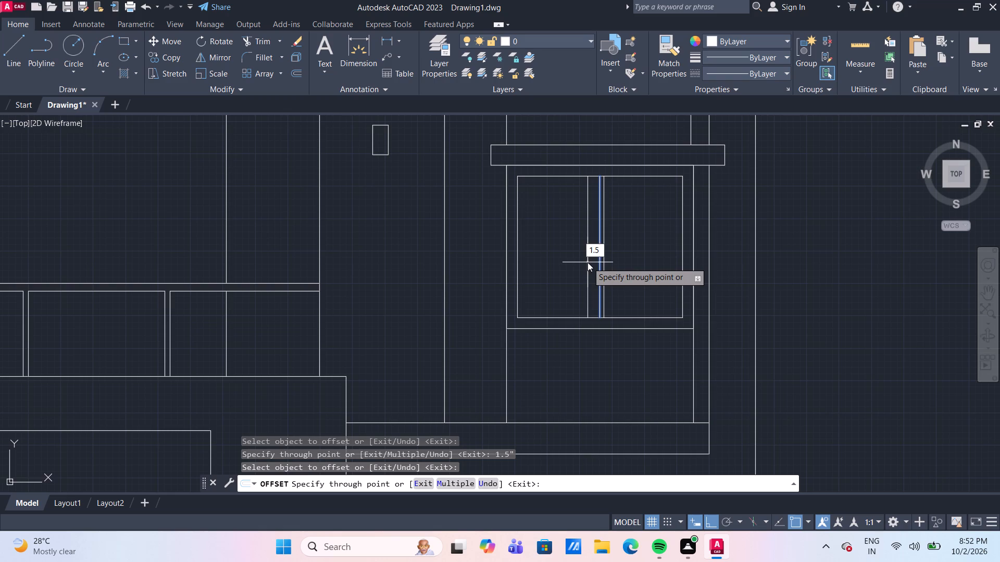
key(Return)
scroll(587, 262, up, 2)
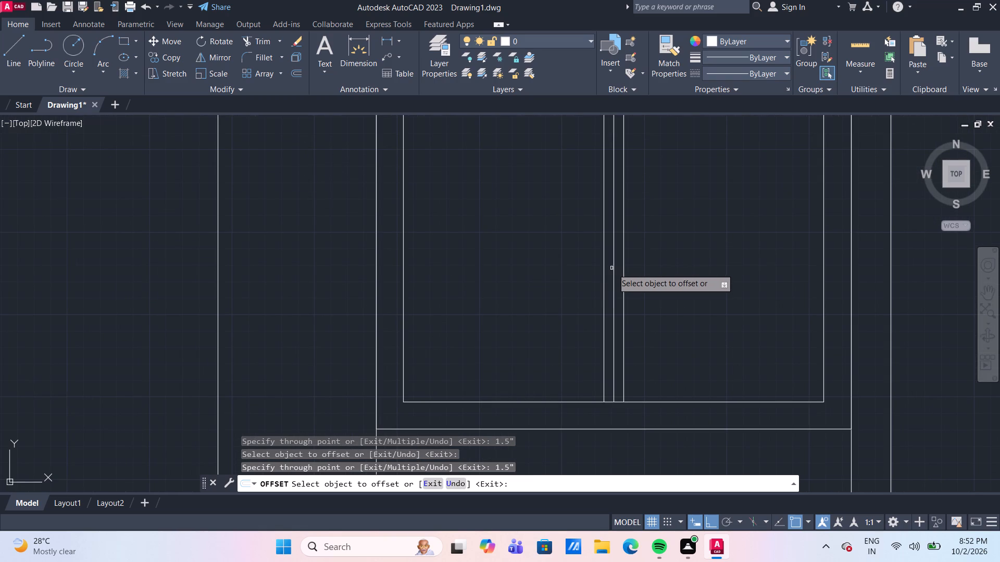
key(Escape)
Delete the vertical centre line between the two mullion lines of the tower window.
click(613, 269)
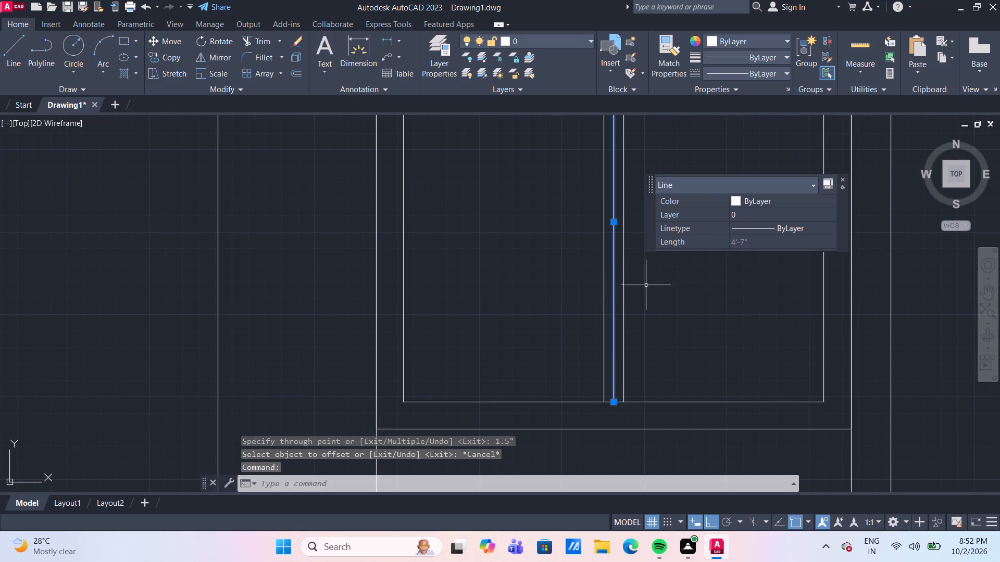
key(Delete)
Trim the inner frame's bottom and top edges between the two mullion lines of the tower window.
text(tr)
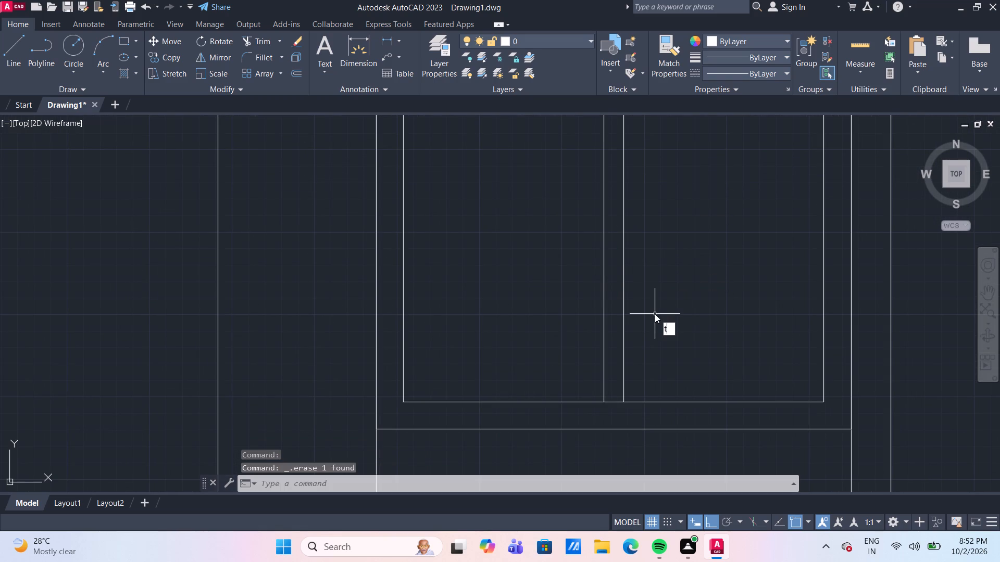
key(Return)
click(614, 402)
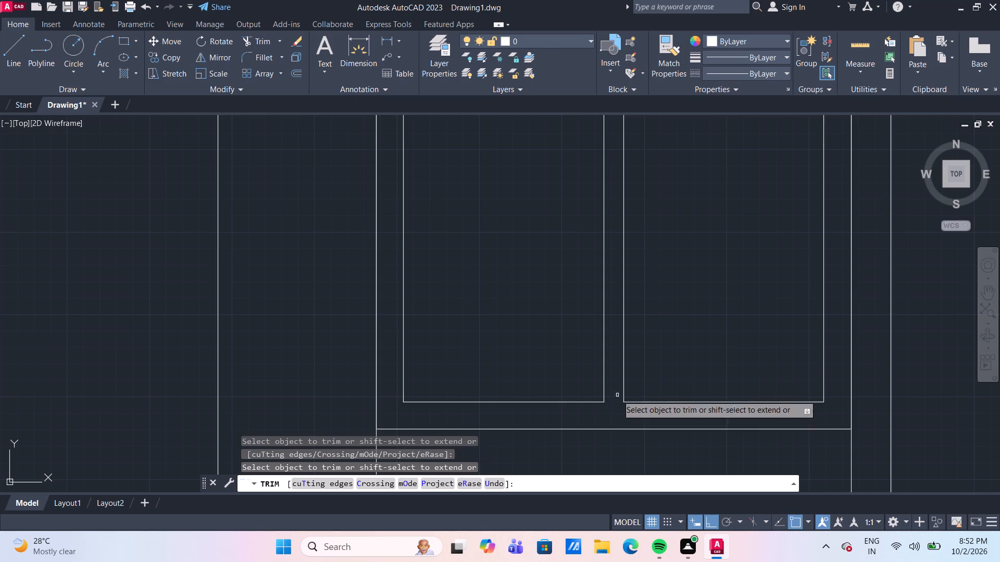
scroll(697, 239, down, 3)
scroll(694, 208, up, 3)
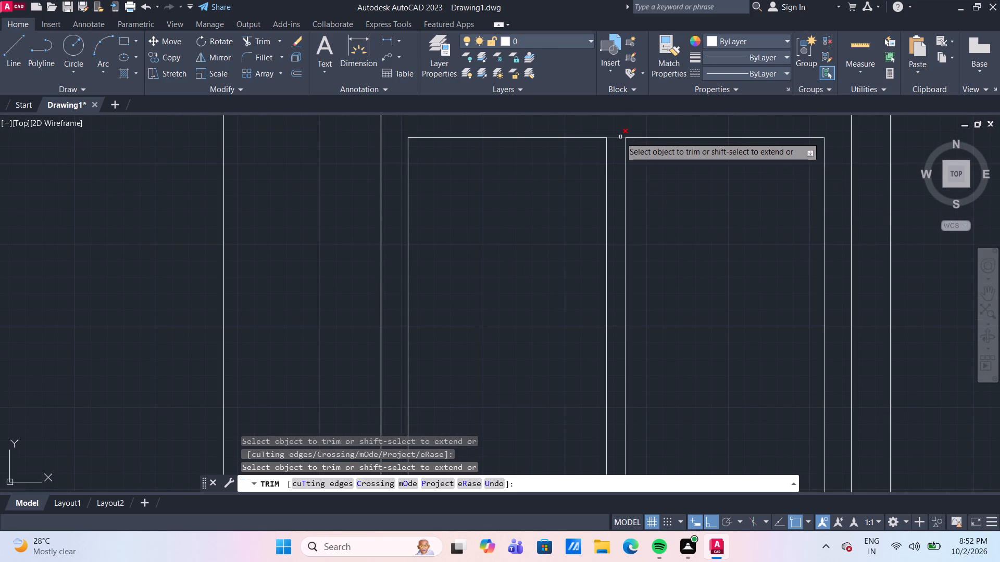
click(620, 137)
scroll(631, 171, down, 3)
middle_drag(788, 331, 770, 307)
scroll(770, 307, down, 1)
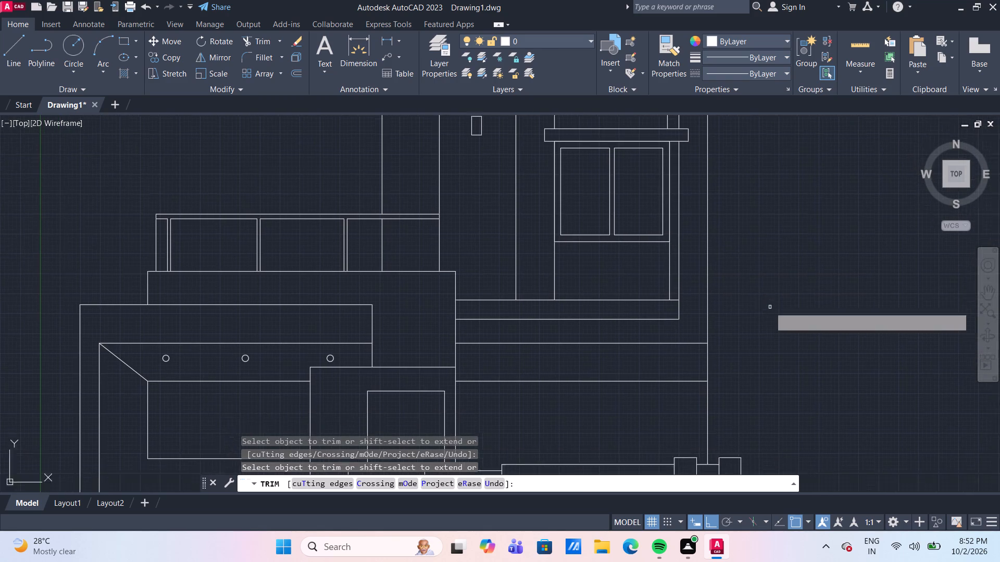
key(Escape)
Draw a ground-floor window outline from the gate-side pillar's top-left corner: 3' up, 6'6" left, and down to the boundary wall's top.
middle_drag(768, 344, 746, 302)
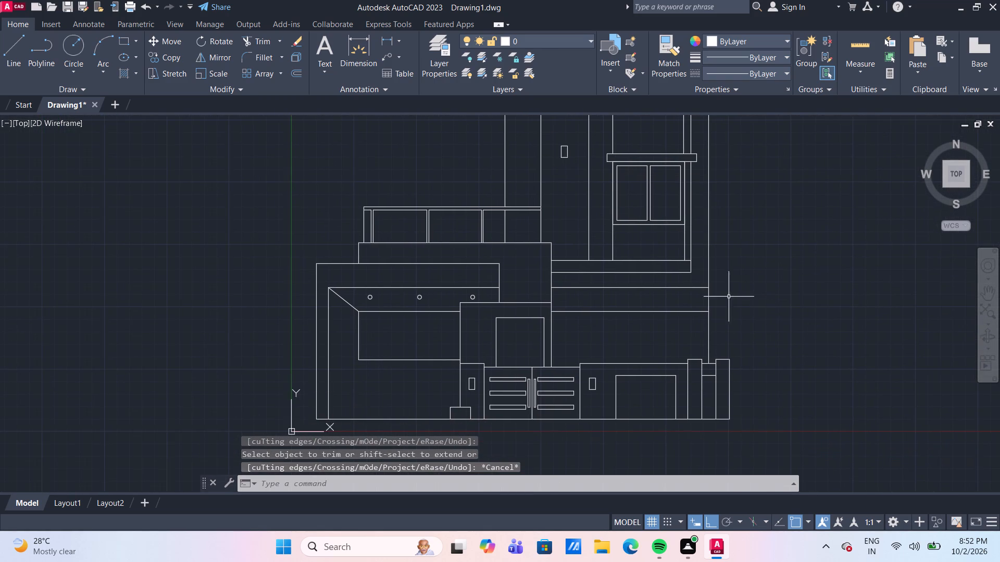
scroll(628, 263, up, 3)
scroll(665, 218, down, 3)
middle_drag(694, 320, 679, 272)
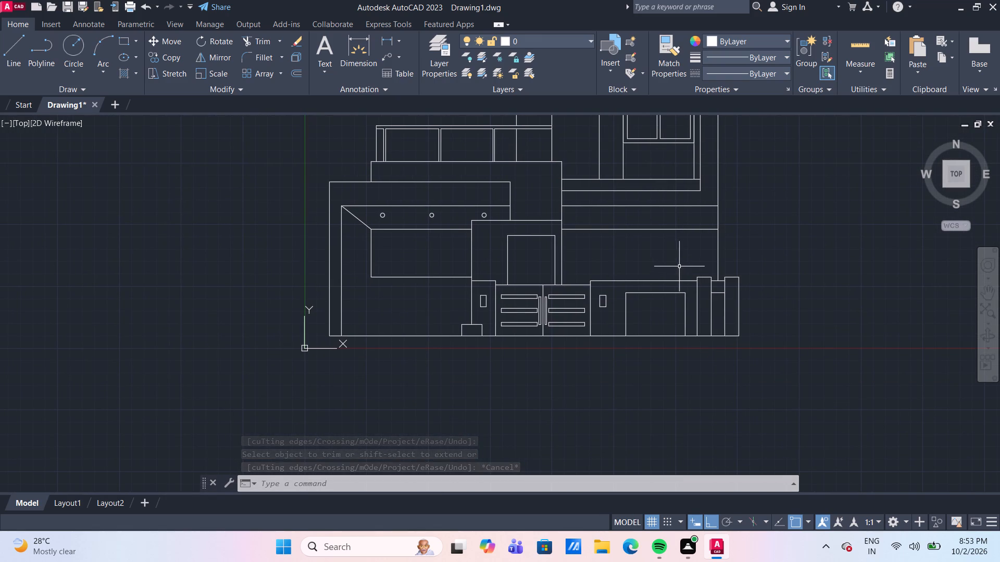
middle_drag(681, 266, 622, 284)
scroll(622, 284, up, 2)
middle_drag(622, 284, 618, 278)
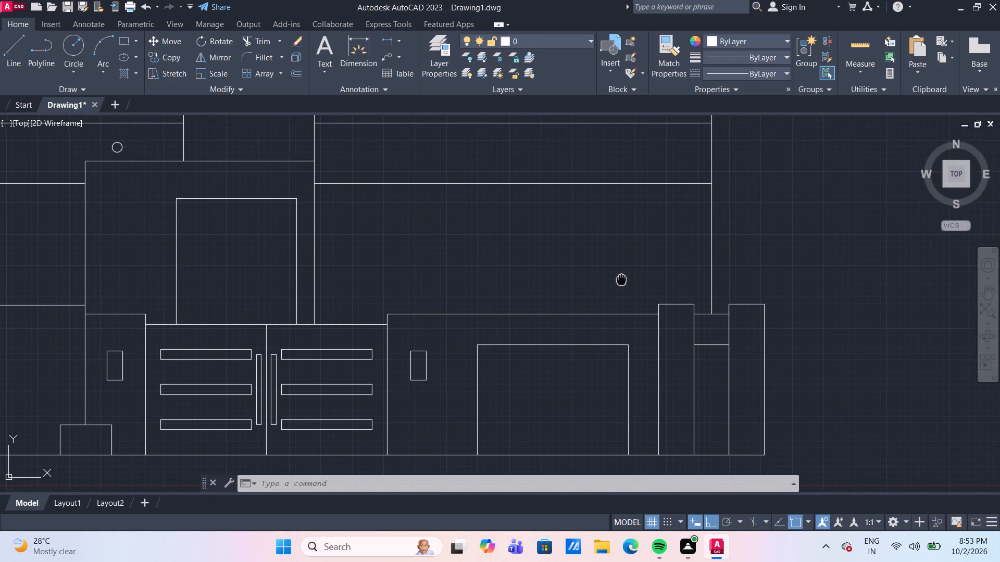
middle_drag(618, 278, 617, 278)
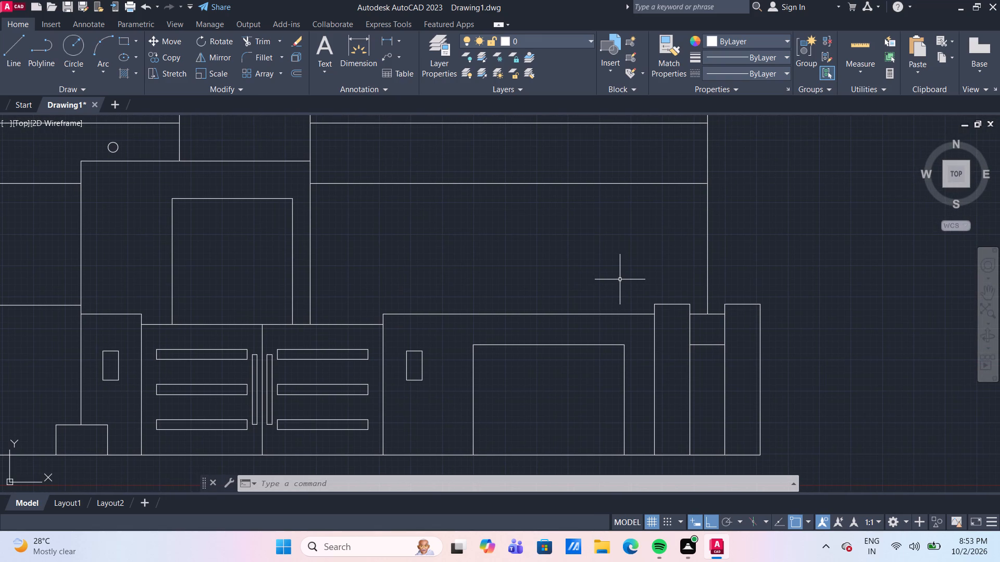
key(l)
key(Return)
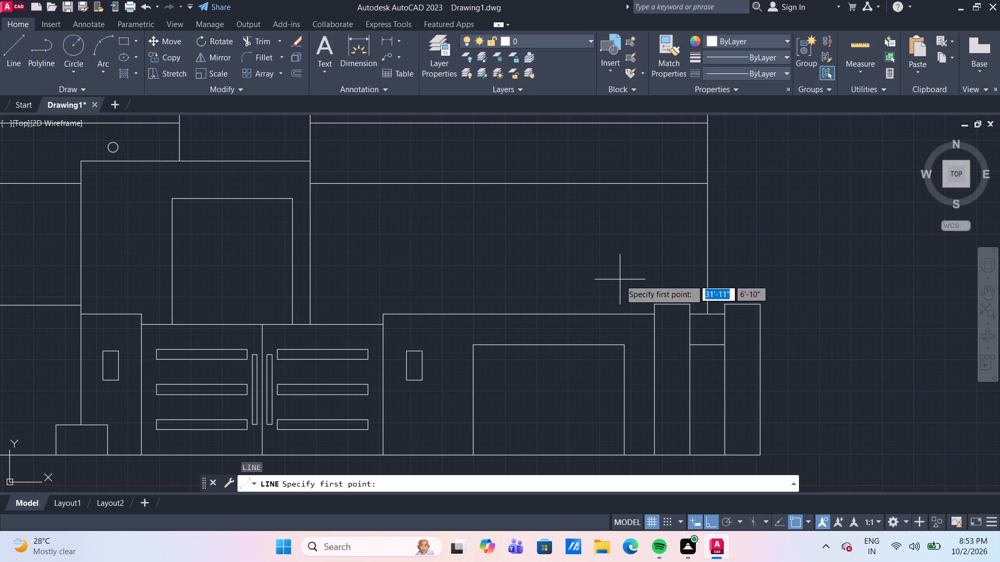
drag(657, 303, 655, 292)
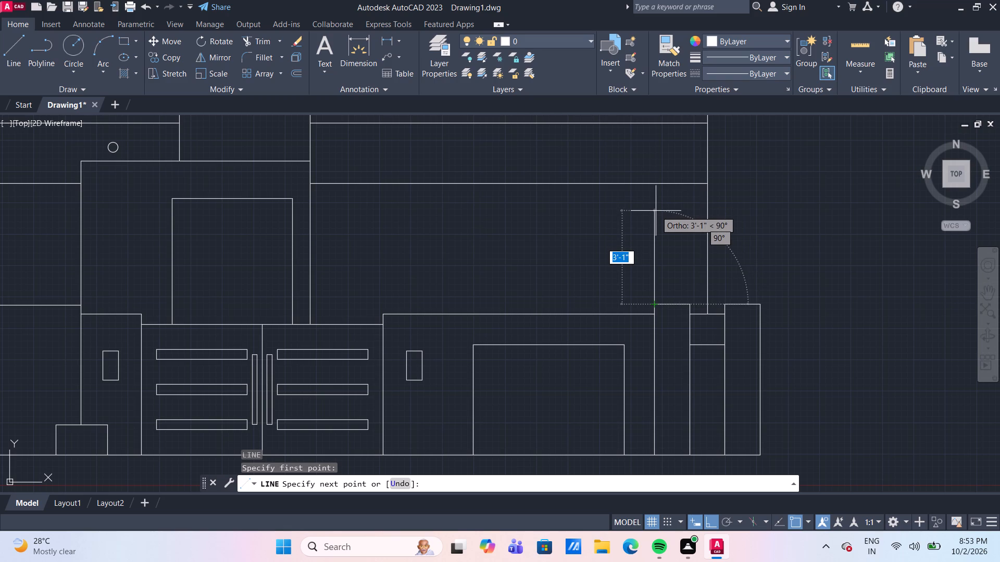
text(3')
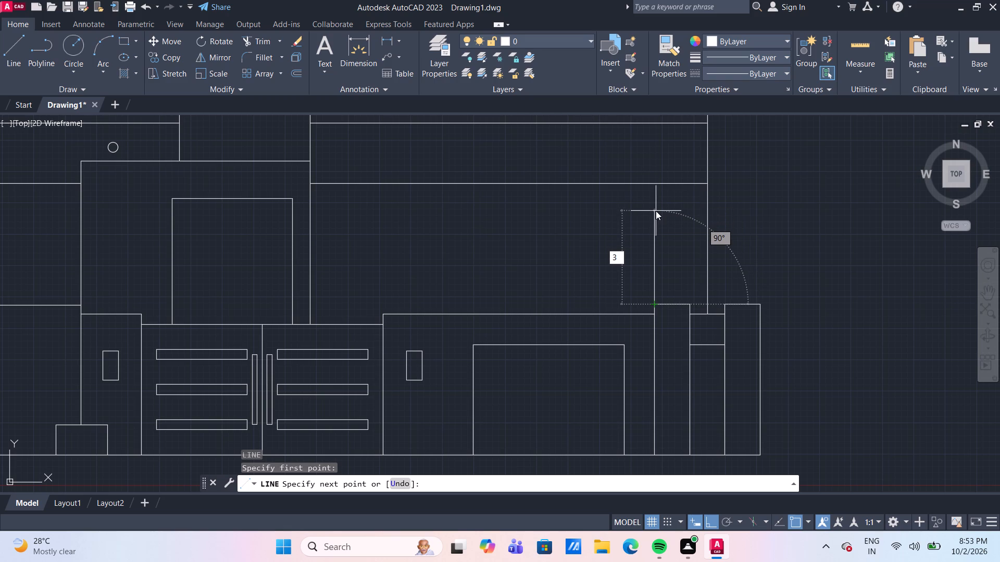
key(Return)
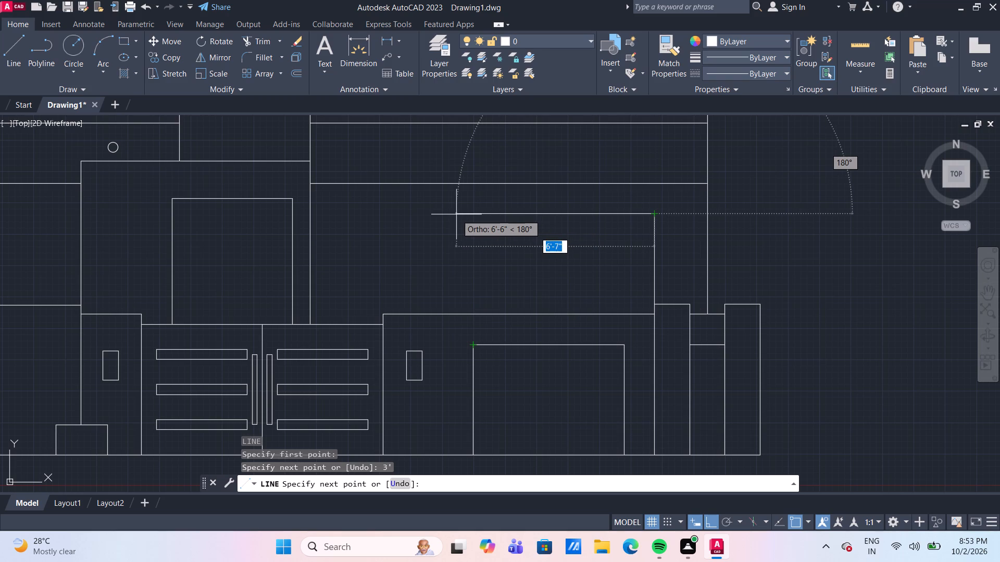
text(6'6")
key(Return)
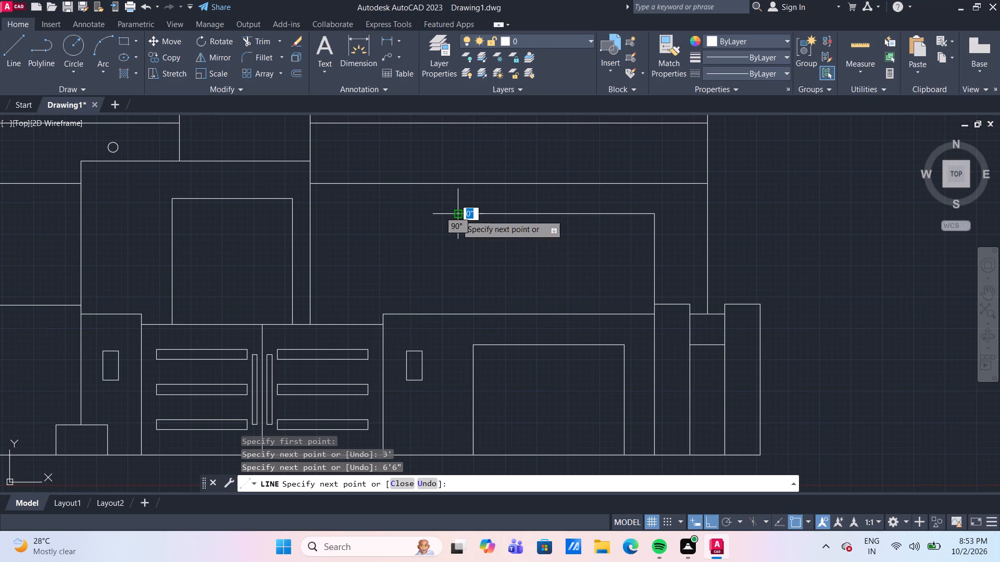
click(461, 313)
key(Escape)
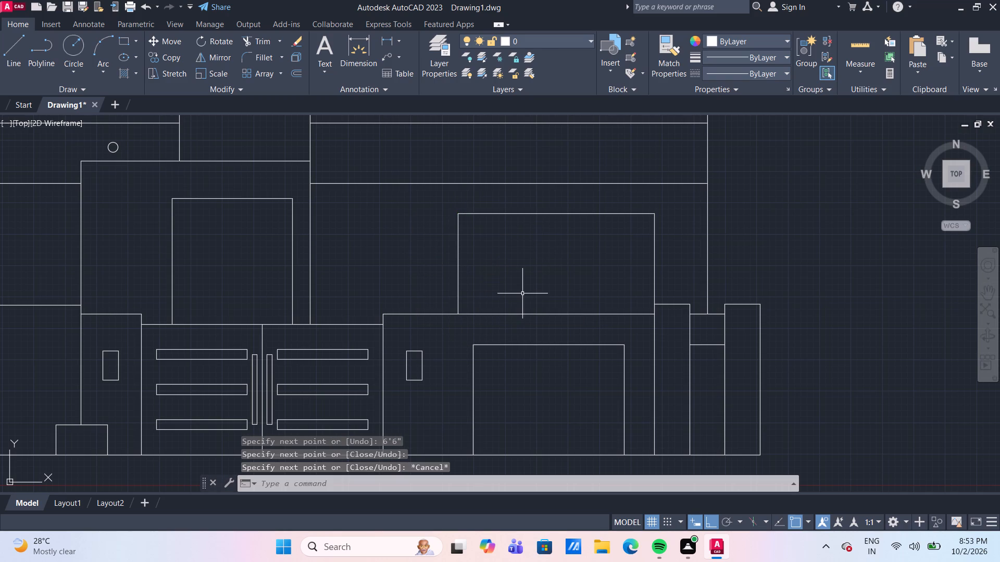
Offset the top, left and right edges of the ground-floor window outline inward by 4" to form the frame.
key(o)
key(Return)
key(Return)
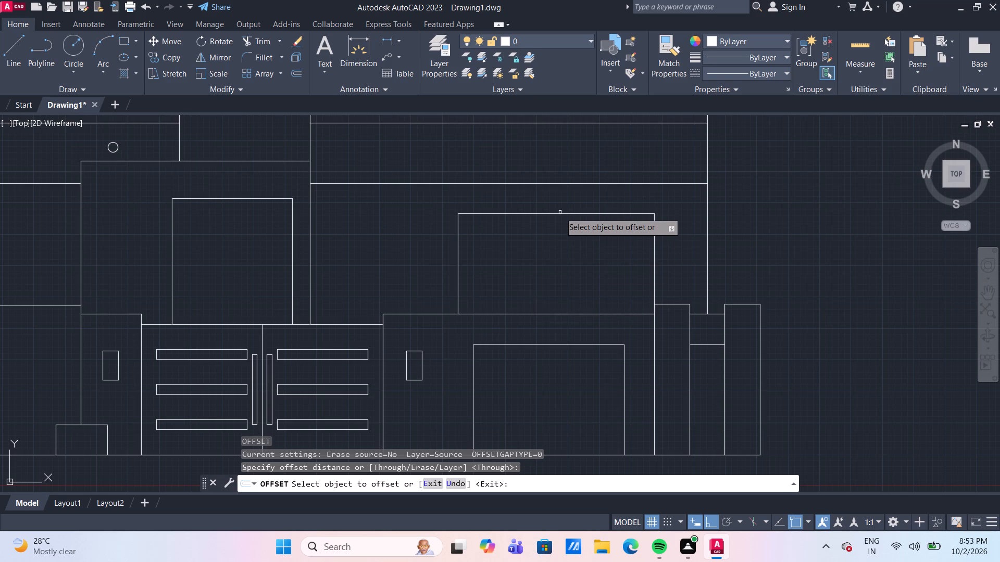
click(561, 214)
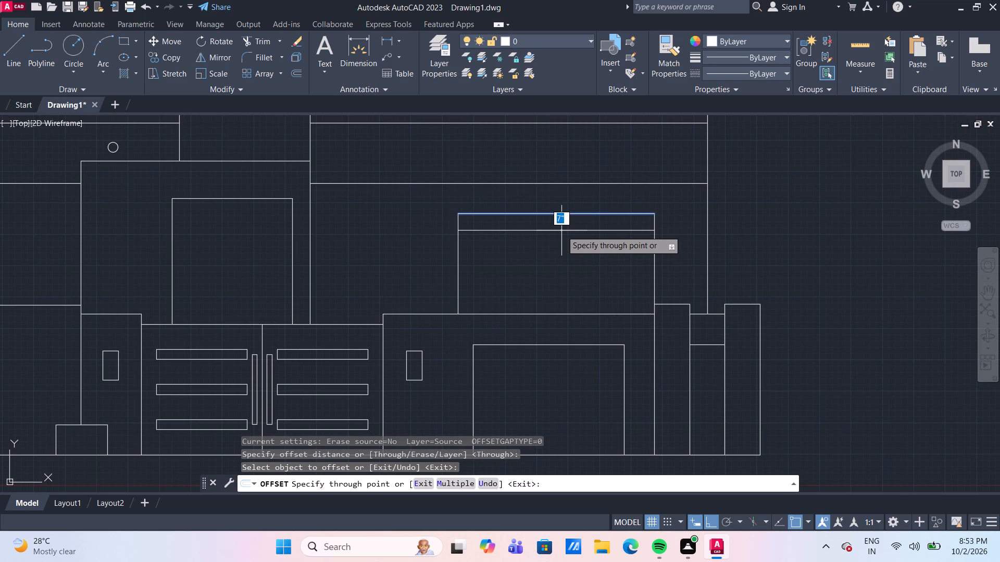
key(6)
key(shift+quotedbl)
key(BackSpace)
key(BackSpace)
text(4")
key(Return)
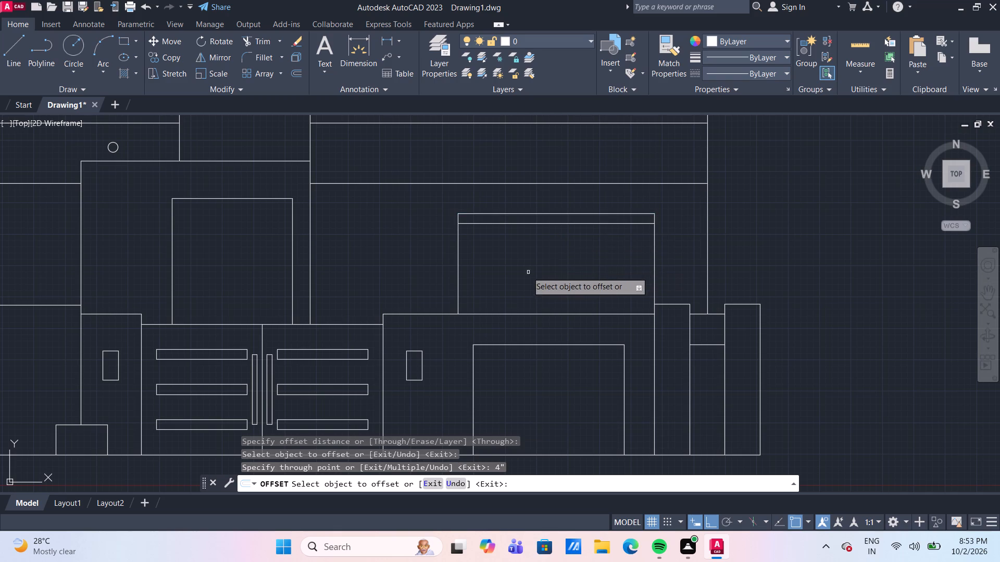
click(457, 262)
text(4")
key(Return)
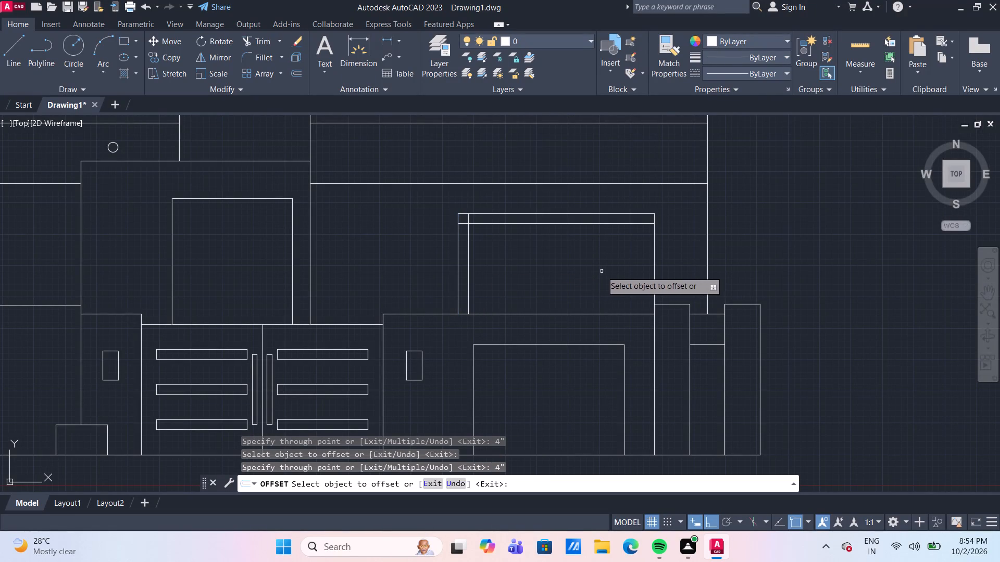
click(655, 280)
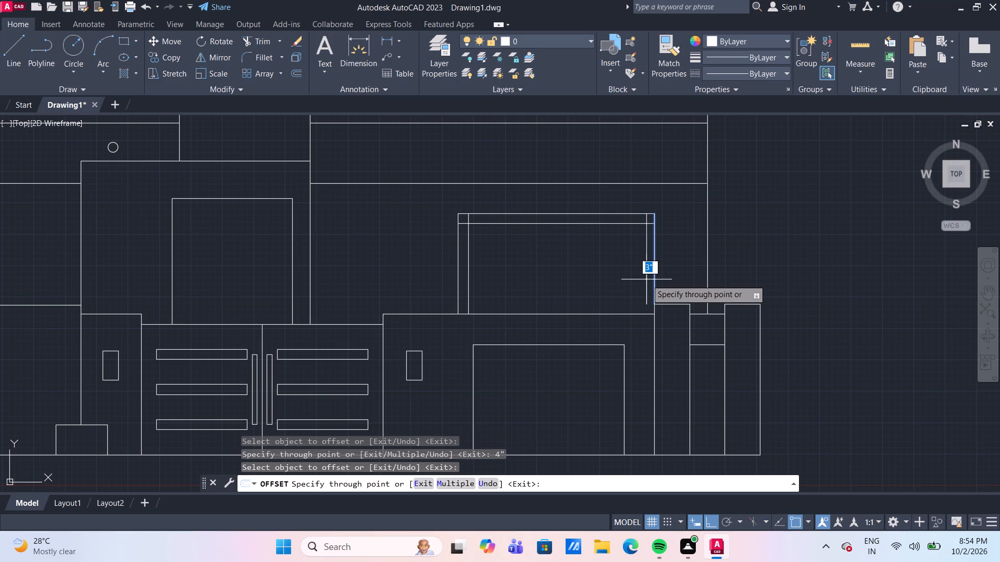
text(4")
key(Return)
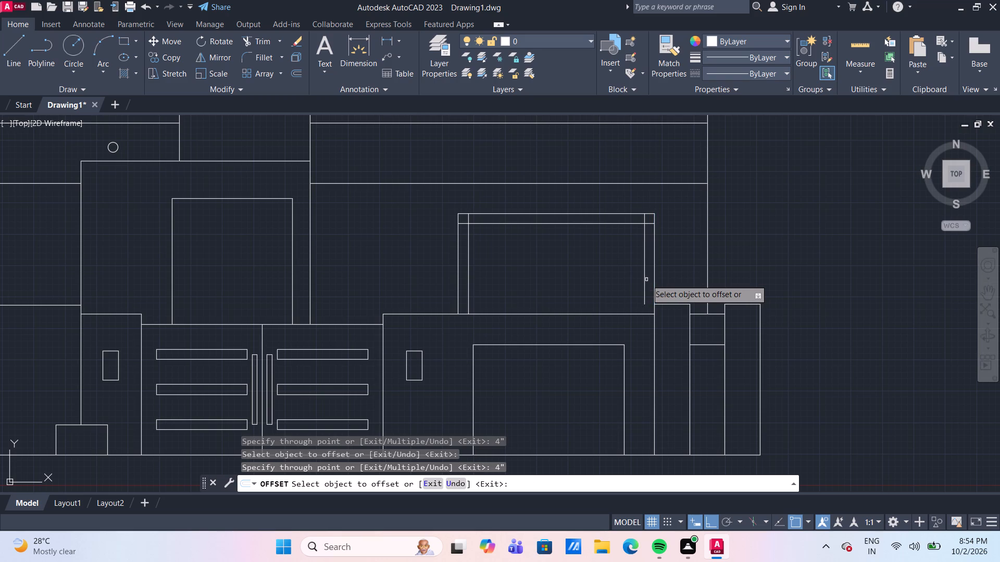
Draw a rectangle about 1'-11" wide and 3' high in the window's middle, from the inner frame's top to the wall's top.
click(126, 42)
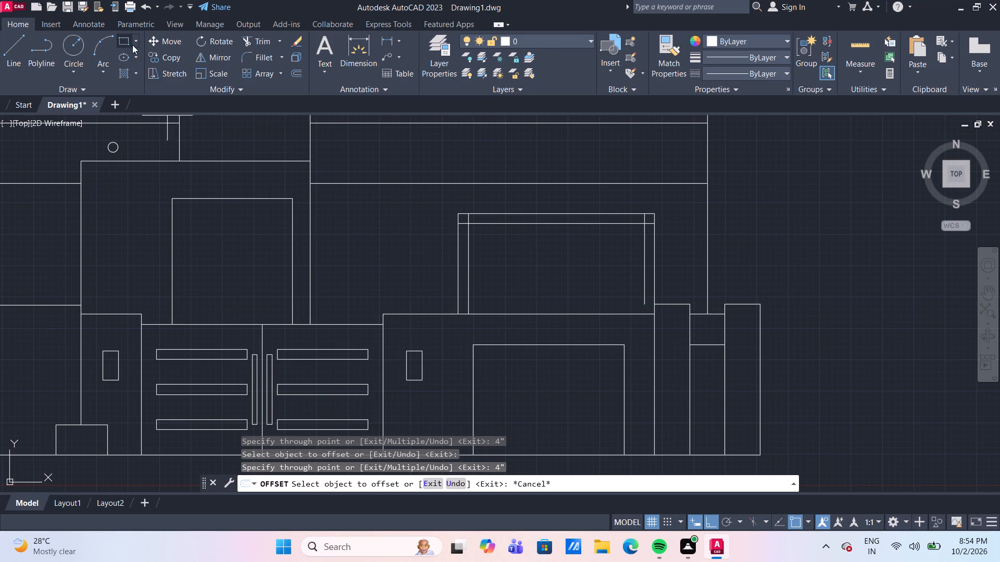
click(535, 226)
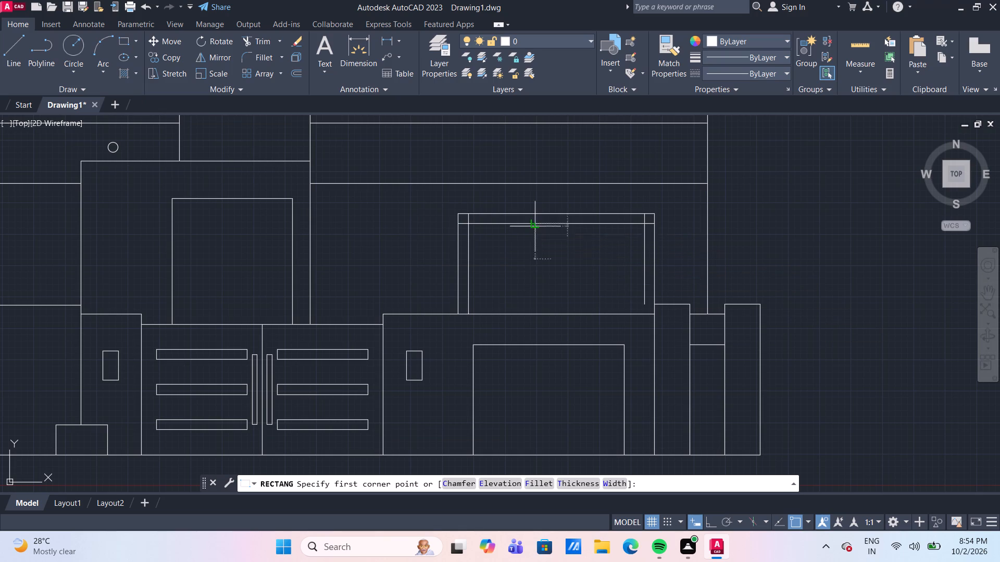
click(593, 314)
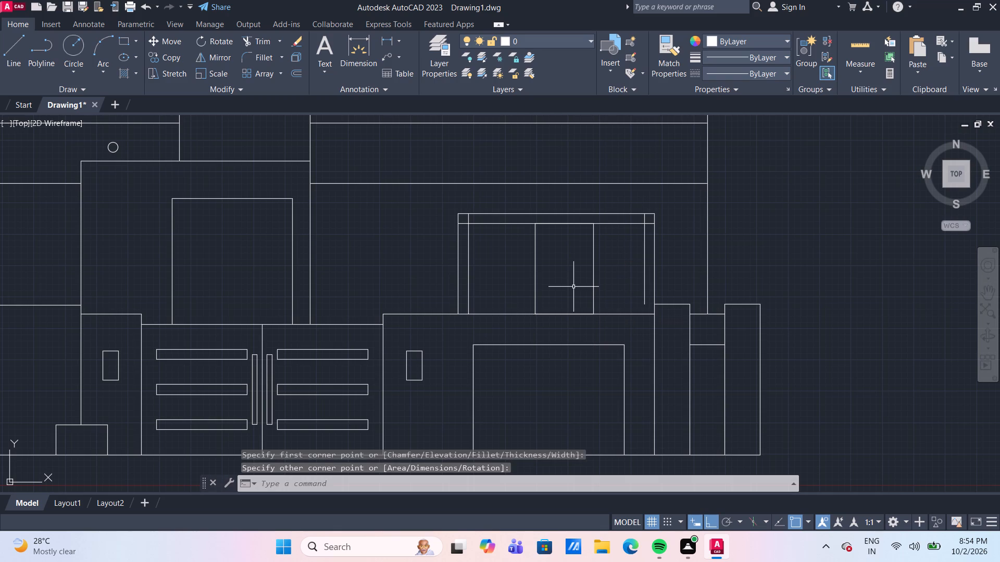
Offset the middle window rectangle inward by 3" to form the central sash.
key(o)
key(Return)
key(Return)
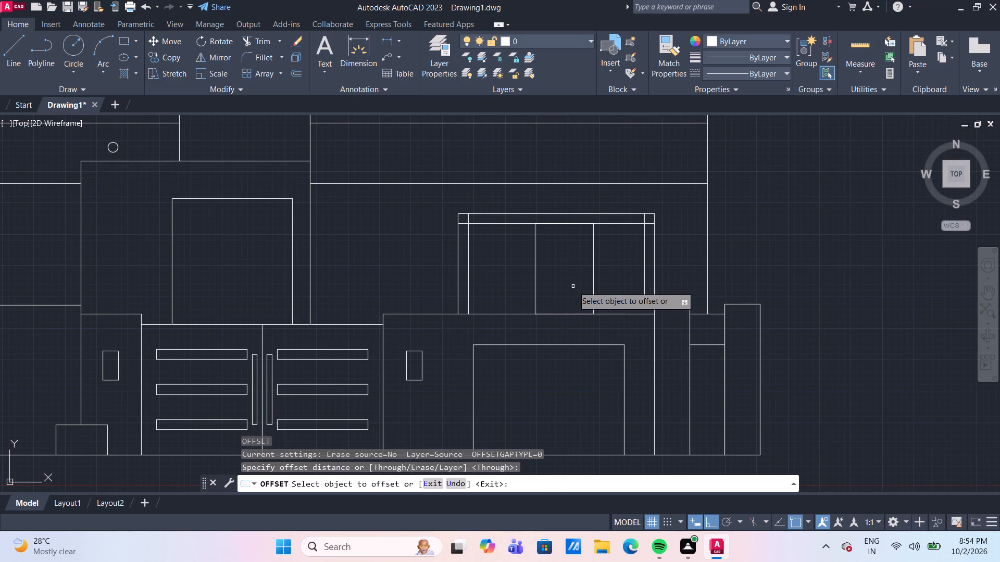
click(566, 224)
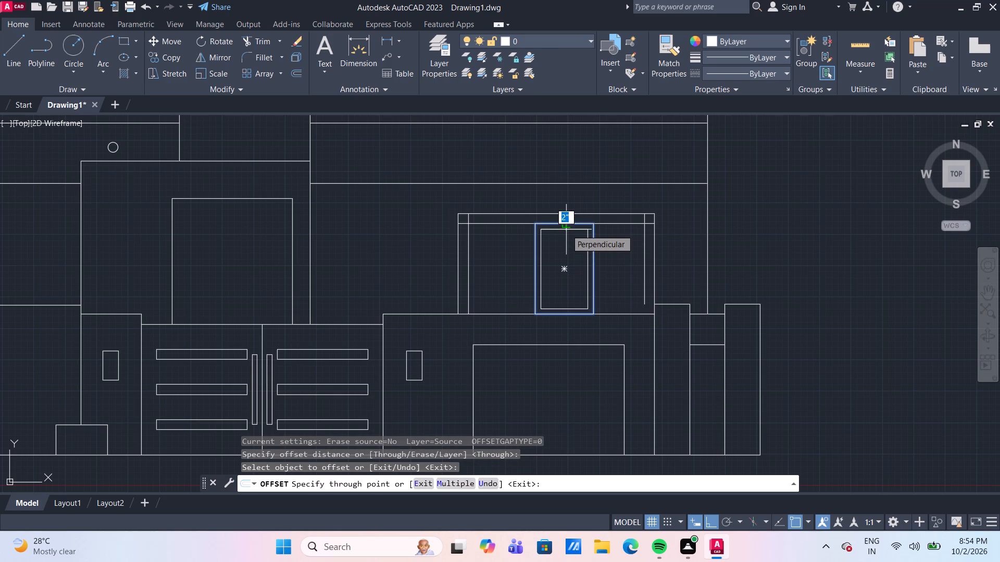
text(3")
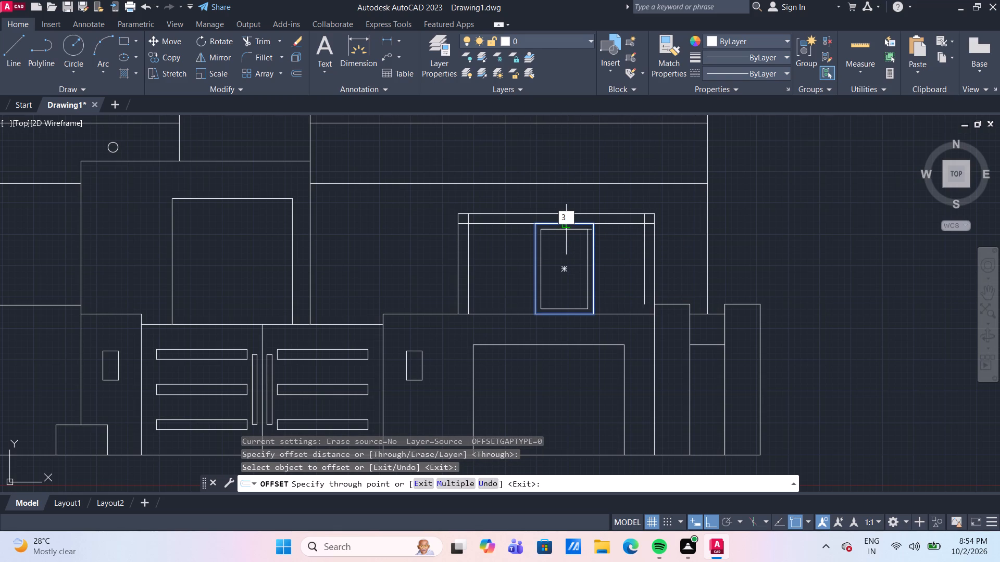
key(Return)
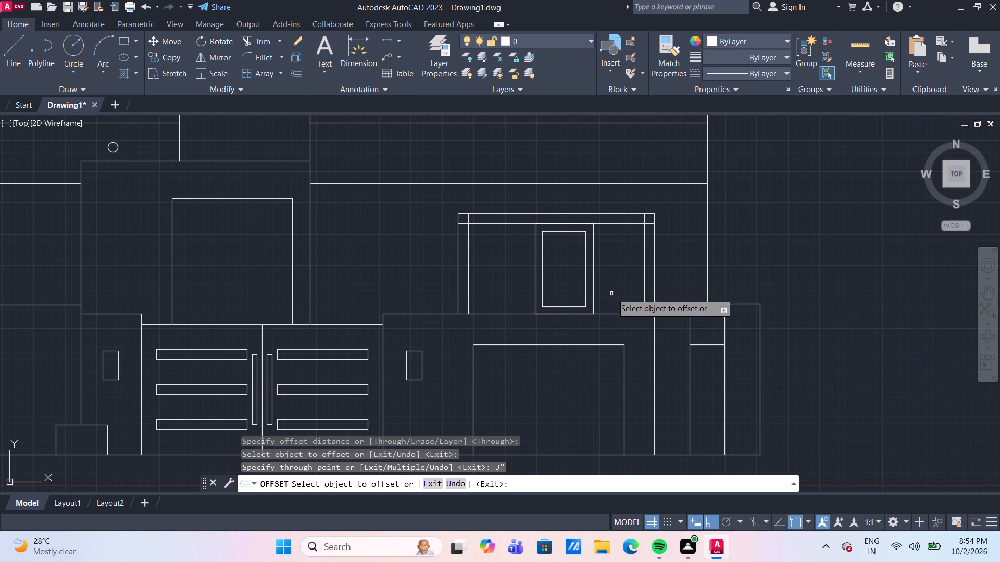
key(Escape)
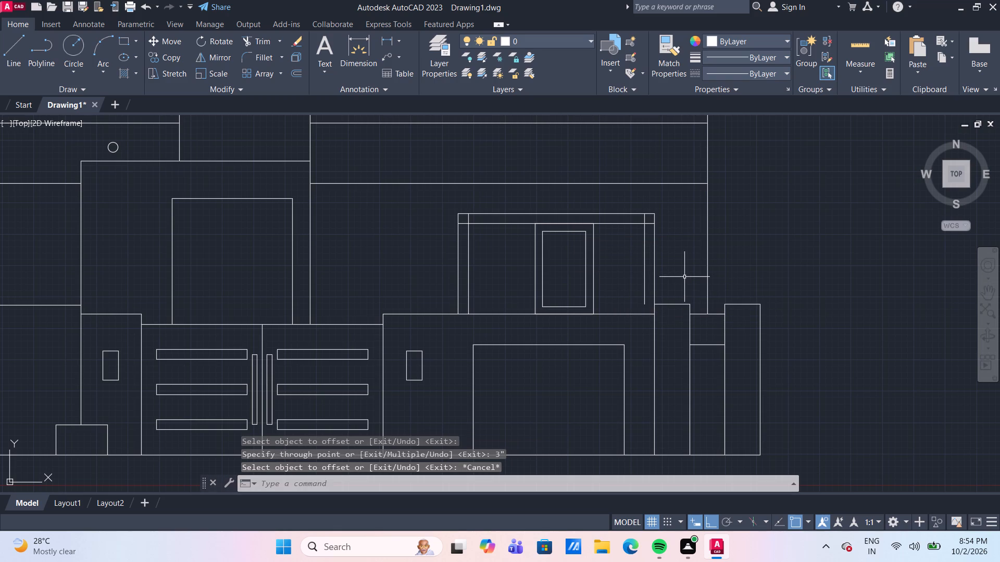
Extend the ground-floor window's inner right frame line to the boundary wall and trim the overlapping lines at both top frame corners.
text(tr)
key(Return)
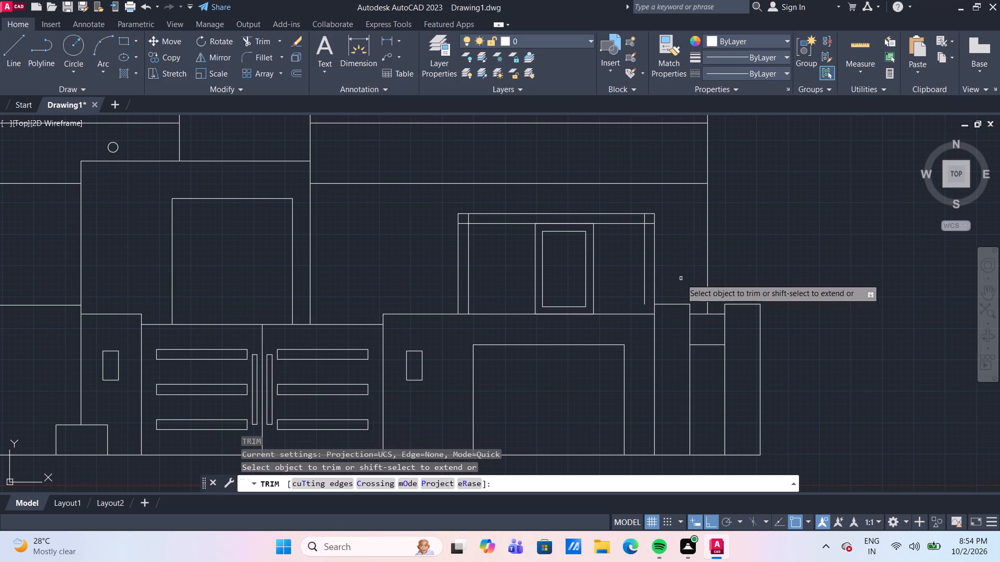
shift+click(642, 279)
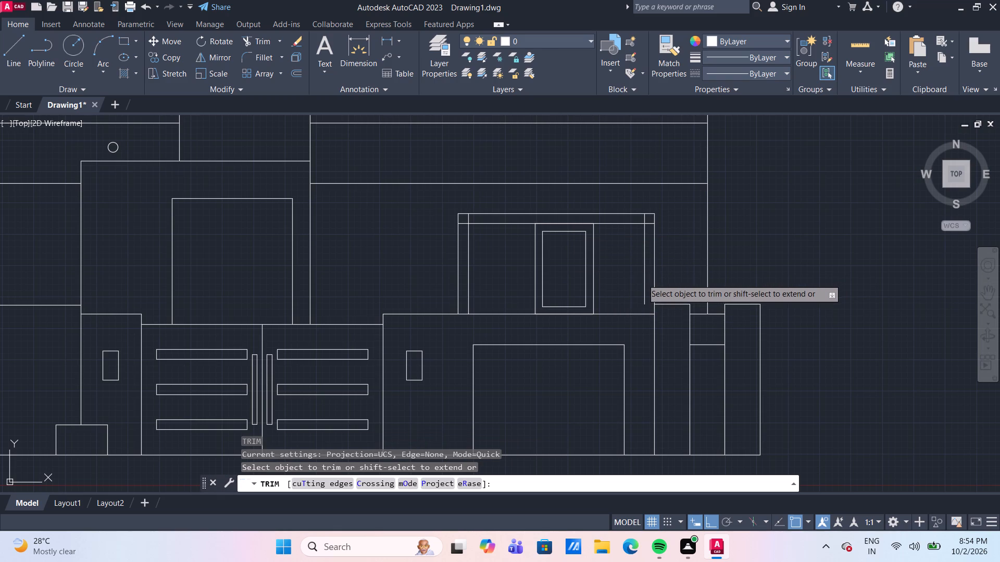
shift+click(649, 283)
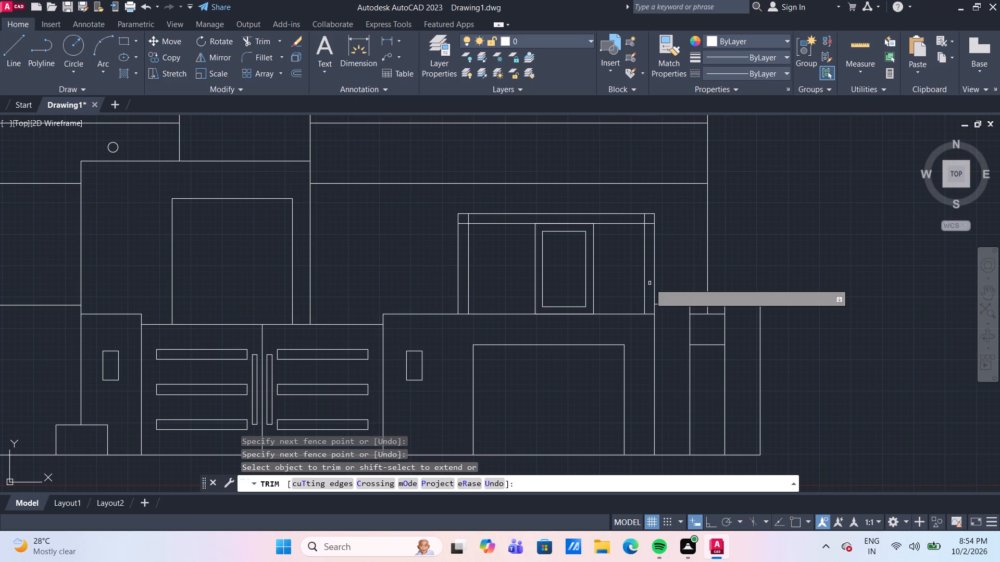
click(465, 225)
click(469, 218)
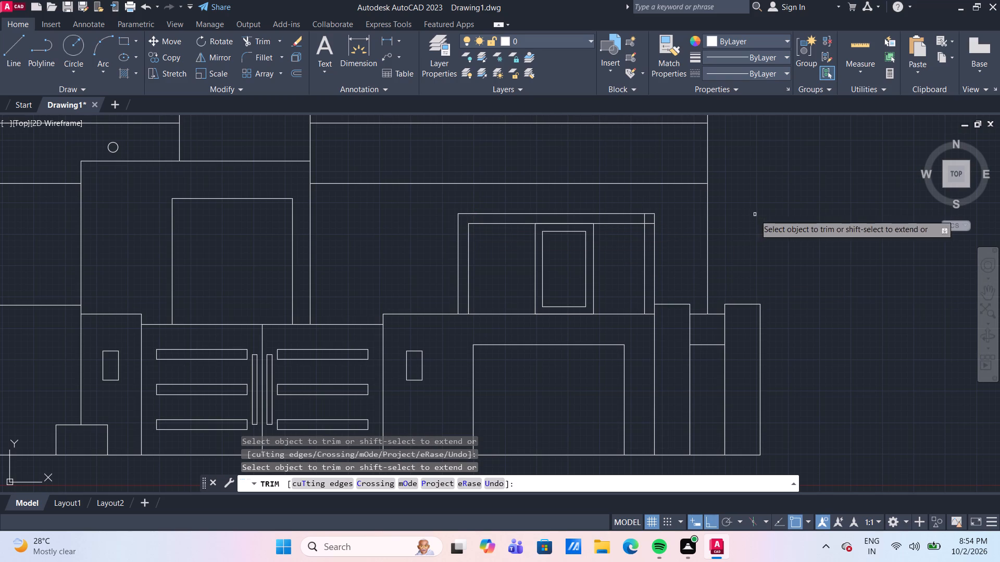
click(645, 218)
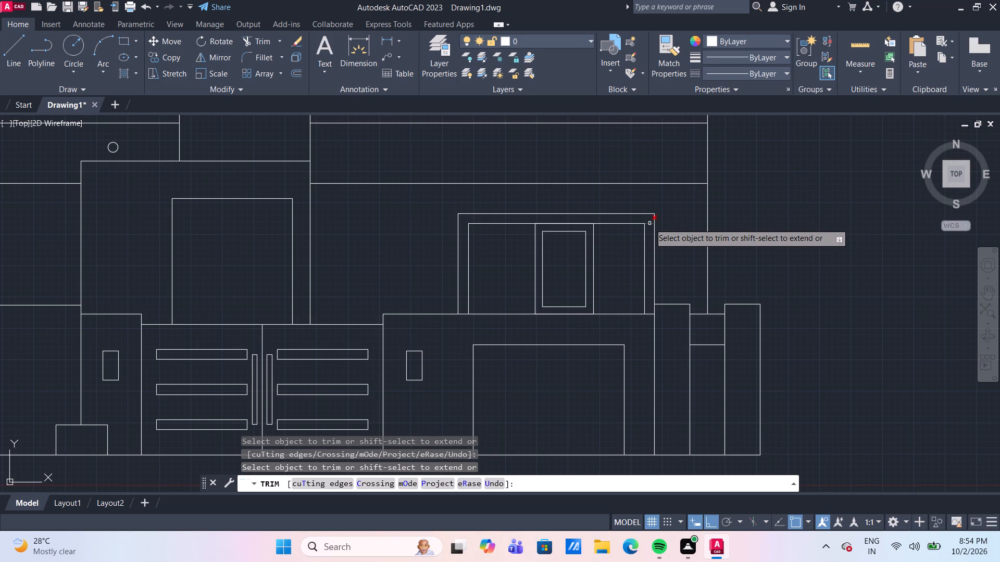
click(649, 223)
scroll(814, 257, down, 1)
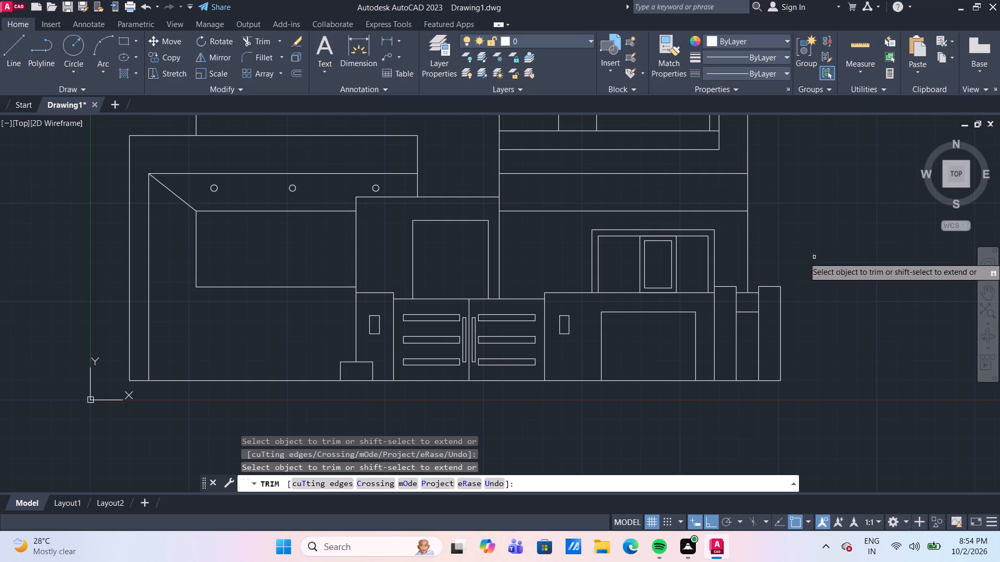
middle_drag(814, 257, 812, 245)
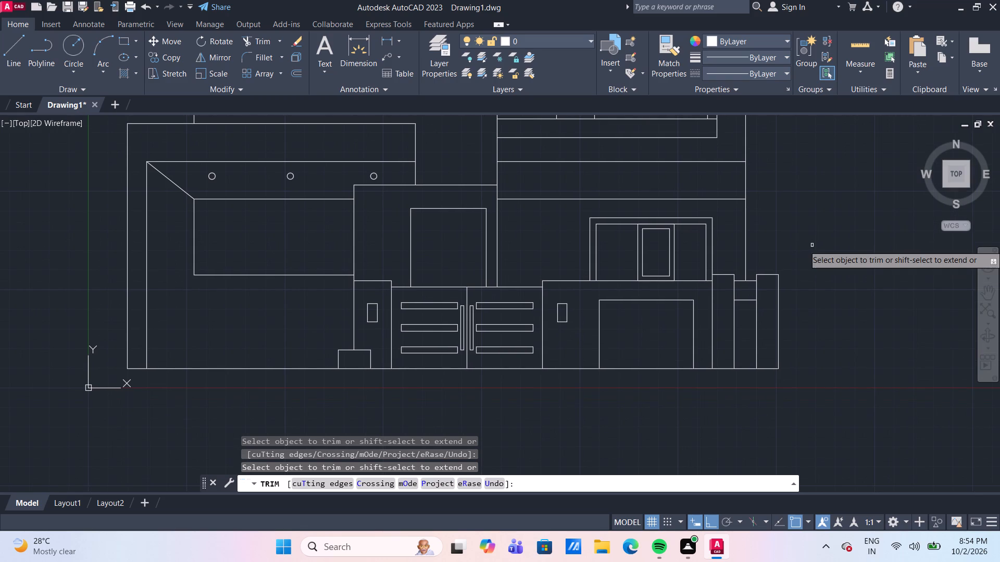
scroll(812, 245, down, 1)
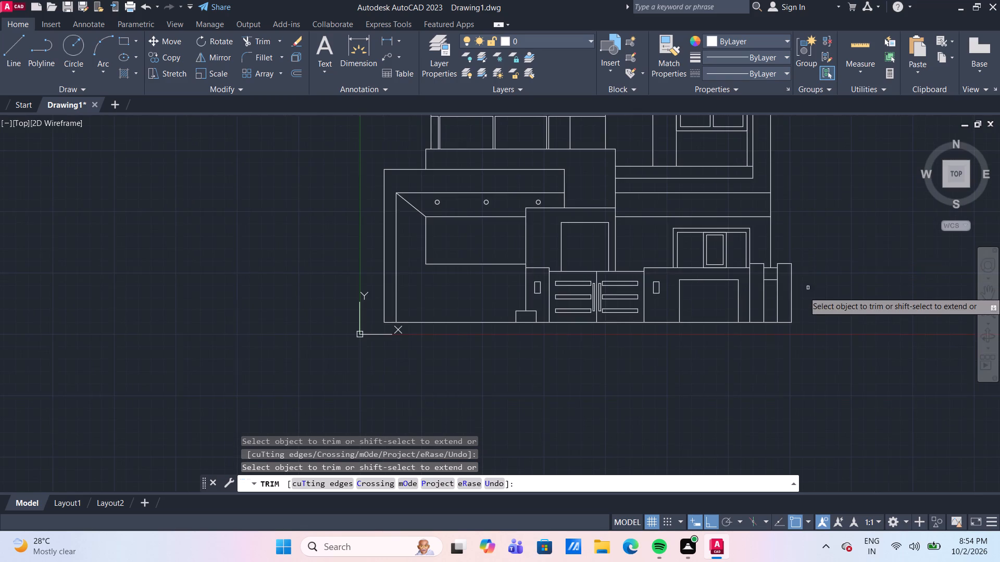
scroll(805, 320, down, 1)
scroll(642, 270, up, 1)
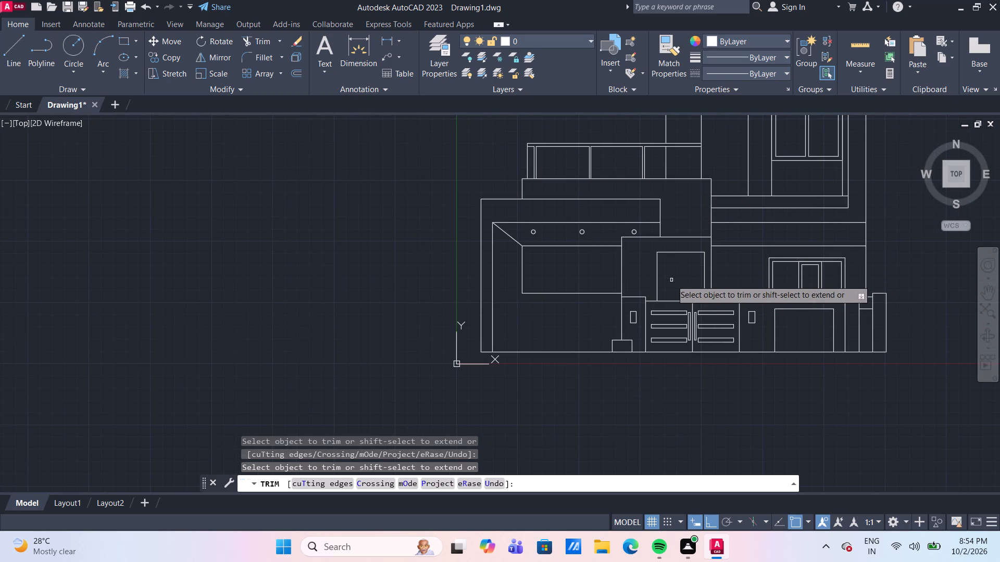
scroll(671, 280, up, 2)
middle_drag(671, 280, 546, 278)
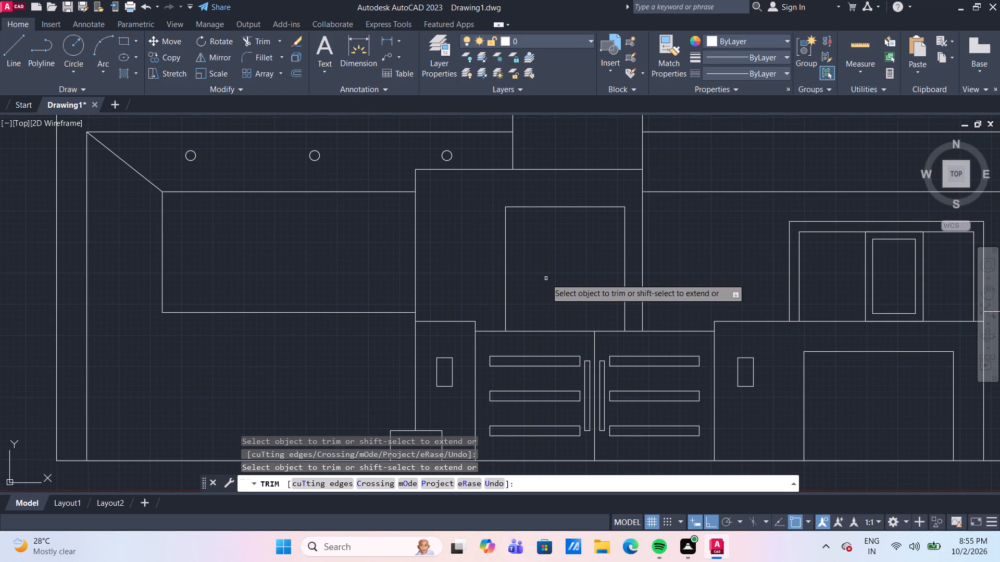
key(Escape)
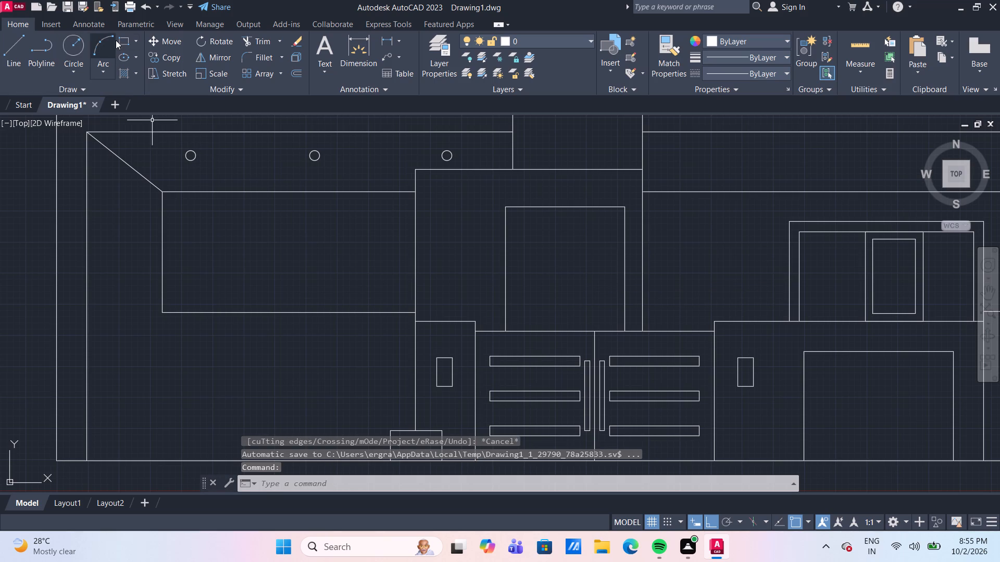
Draw a rectangle about 1' wide and 3'-6" high inside the right part of the doorway, down to the gate's top edge.
click(129, 41)
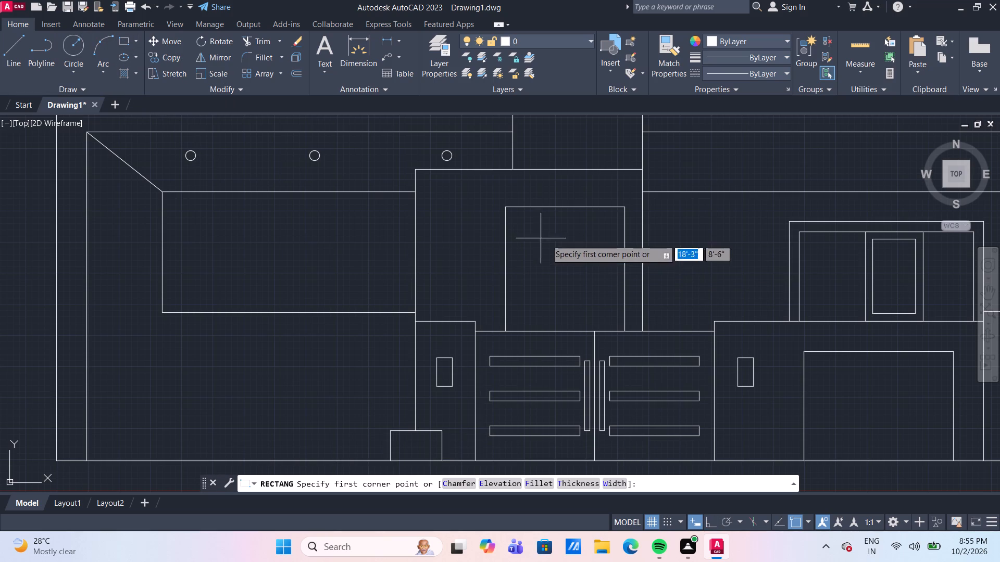
click(608, 224)
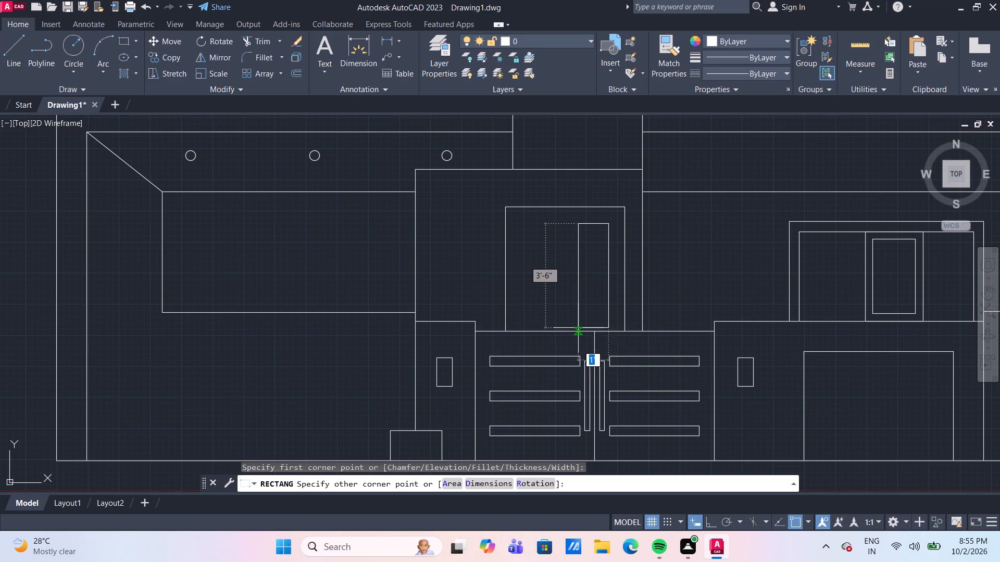
click(578, 328)
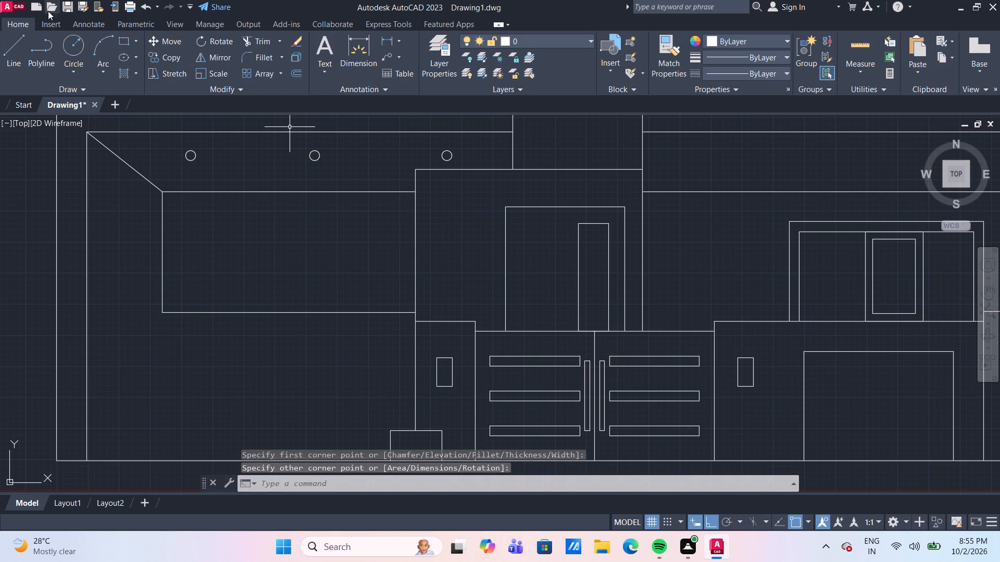
Draw a narrow rectangle about 4" wide and 3'-3" high inside the new door panel, down to the gate's top edge.
click(126, 42)
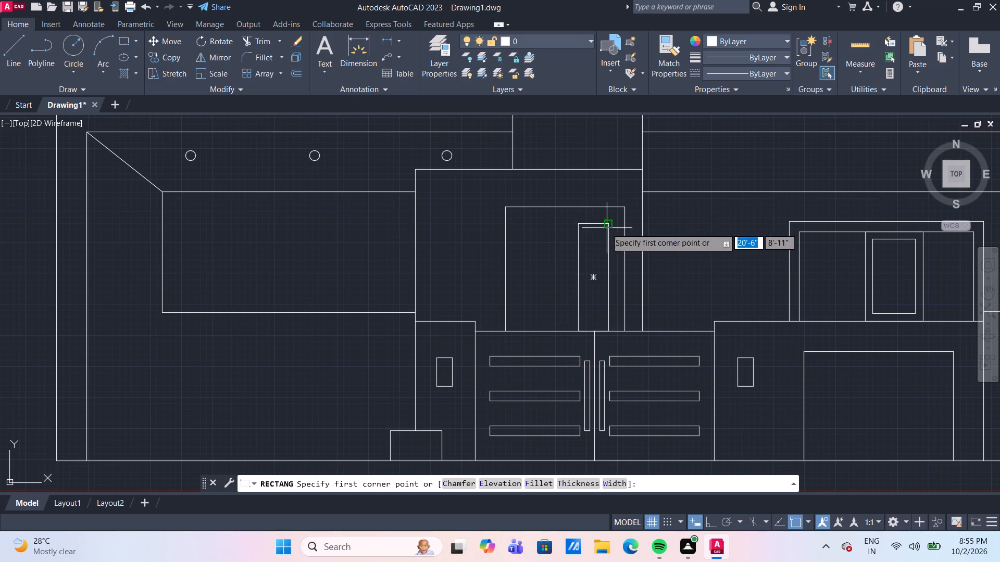
scroll(603, 225, up, 2)
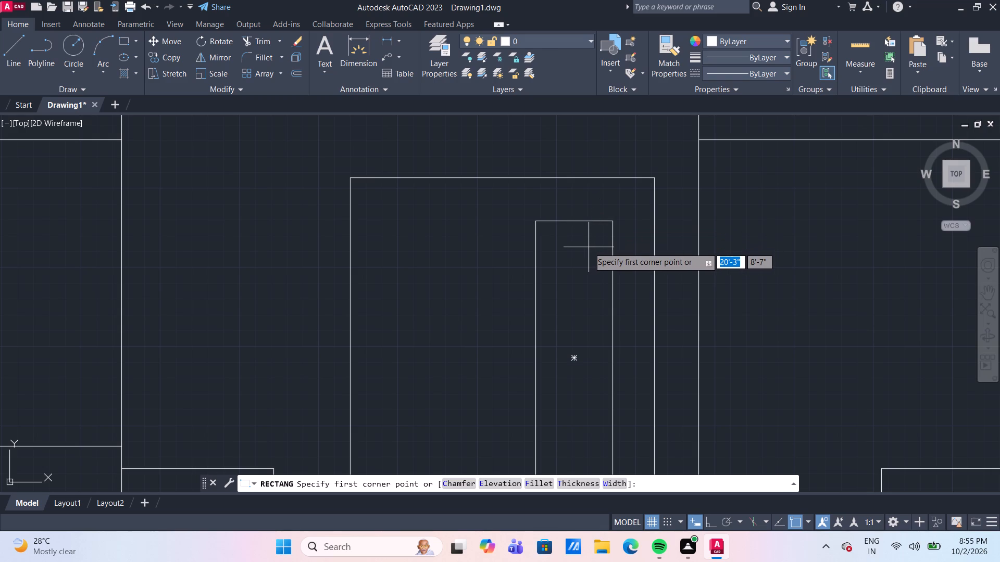
click(587, 247)
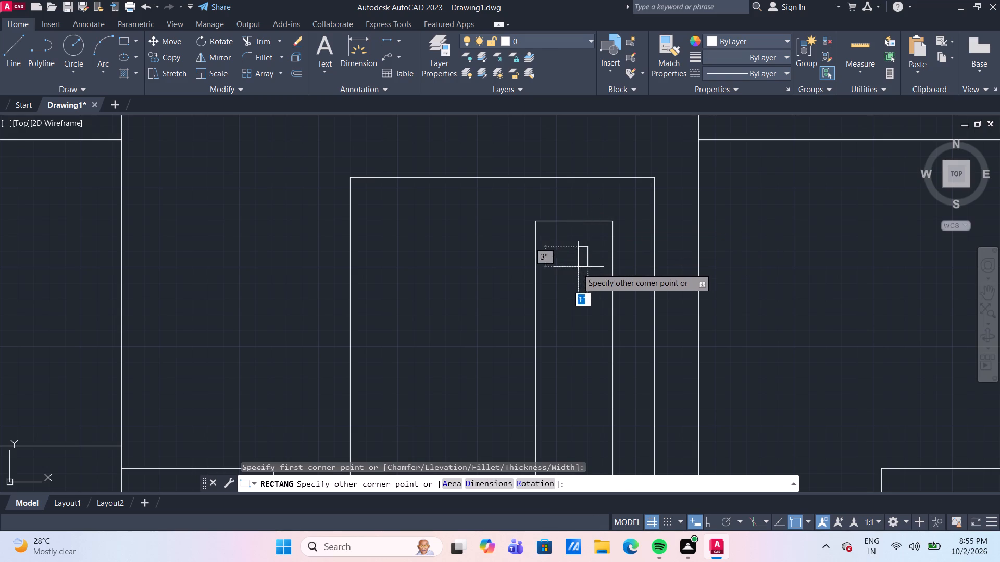
middle_drag(569, 338, 569, 250)
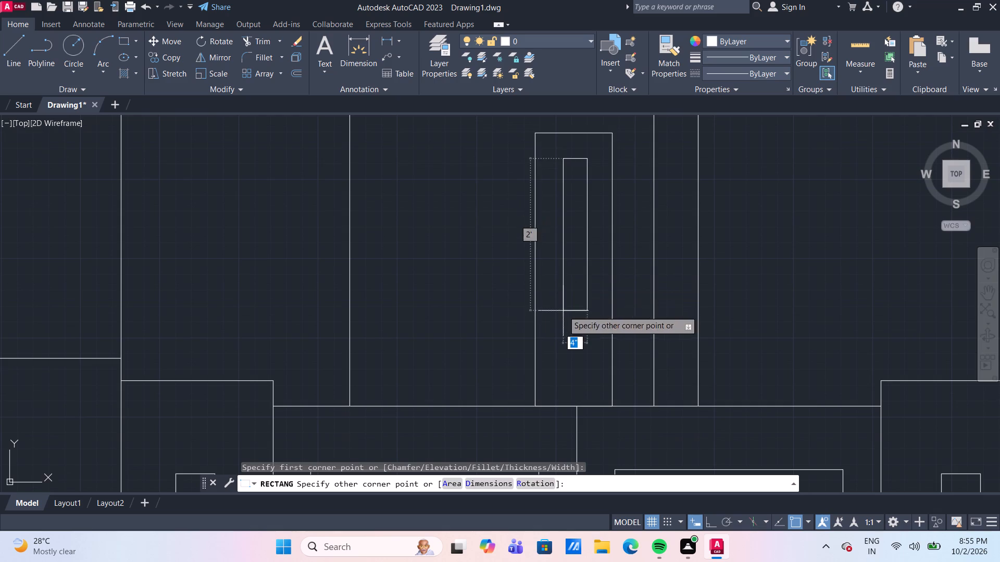
click(561, 405)
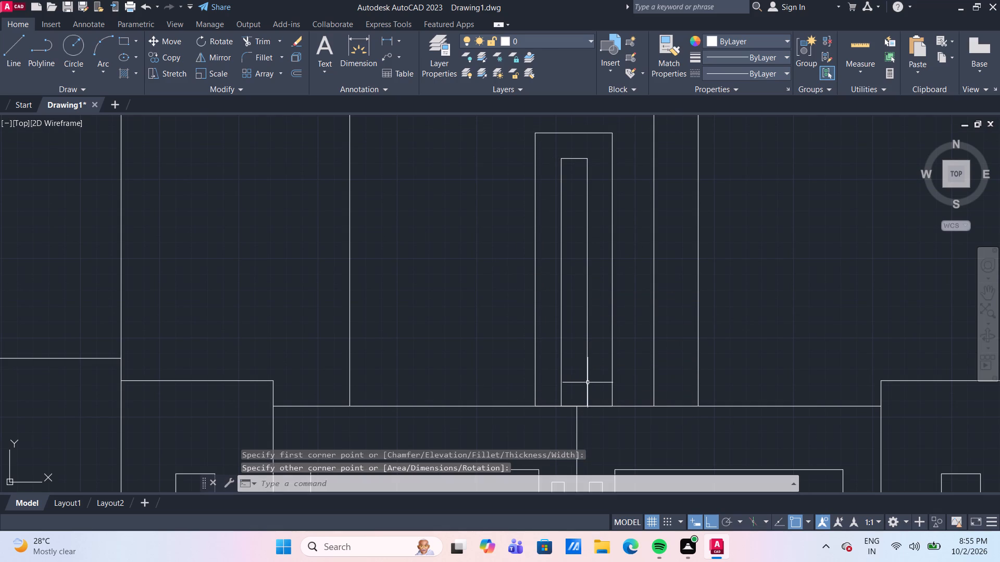
Draw a 4'-2" vertical line from the doorway's top edge to the gate's top, about 1'-2" from its left edge.
scroll(659, 387, down, 2)
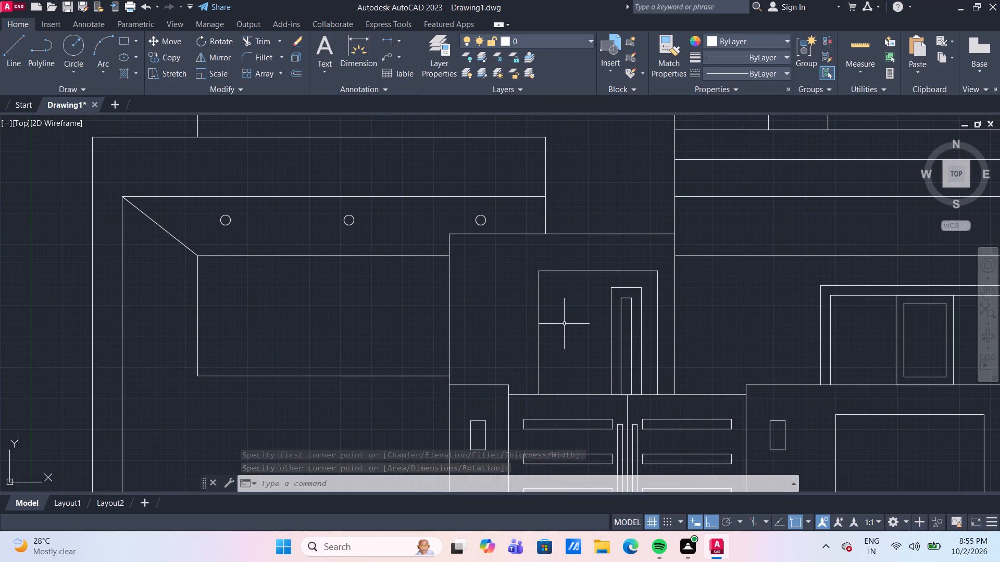
key(l)
key(Return)
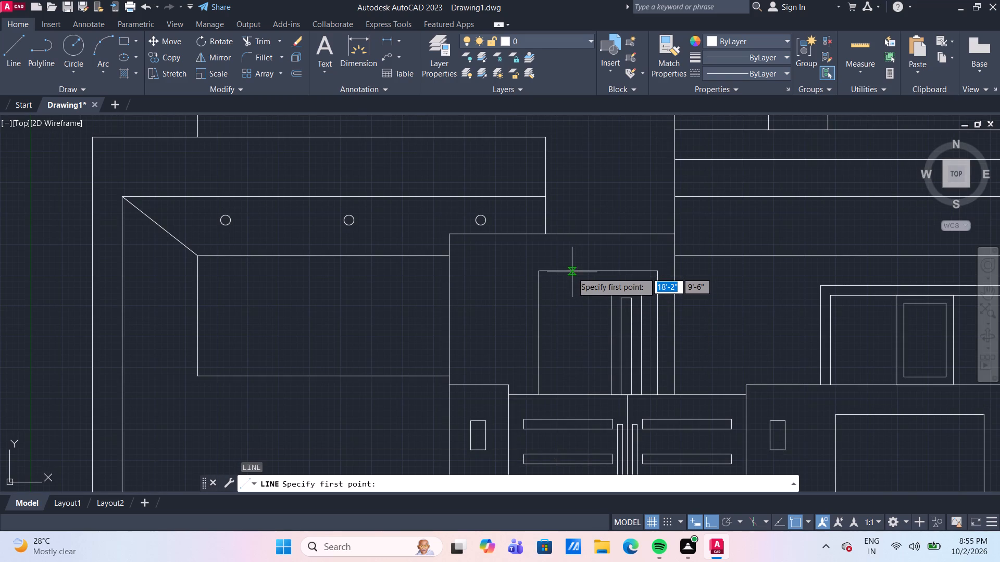
click(572, 272)
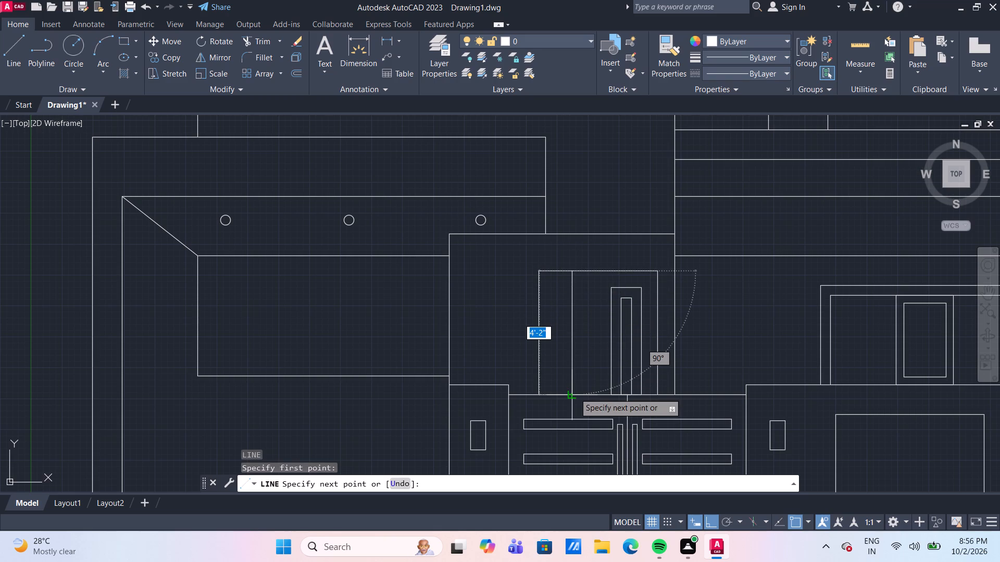
click(574, 393)
key(Escape)
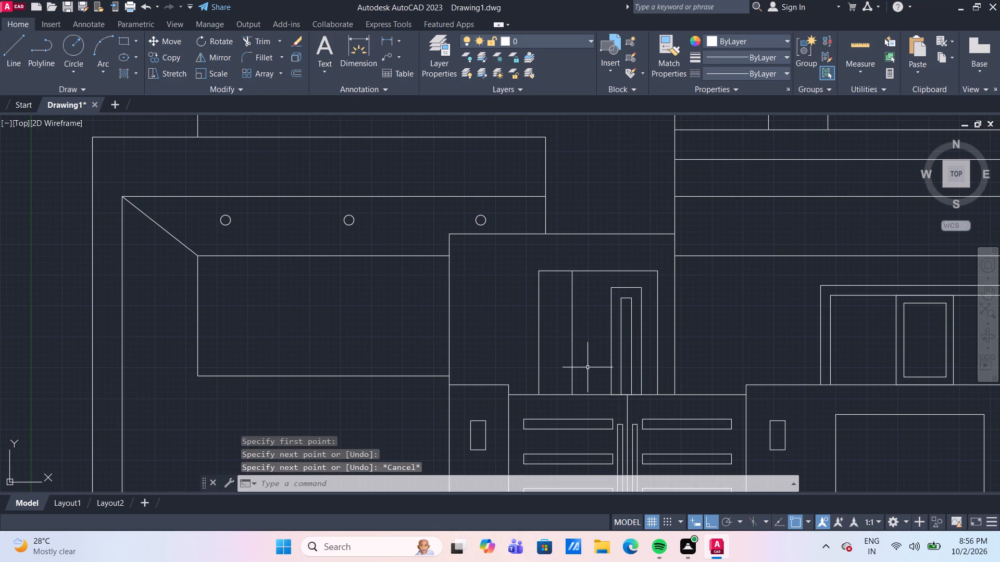
Measure the spacing between the doorway's left edge and the new vertical line.
scroll(593, 342, up, 1)
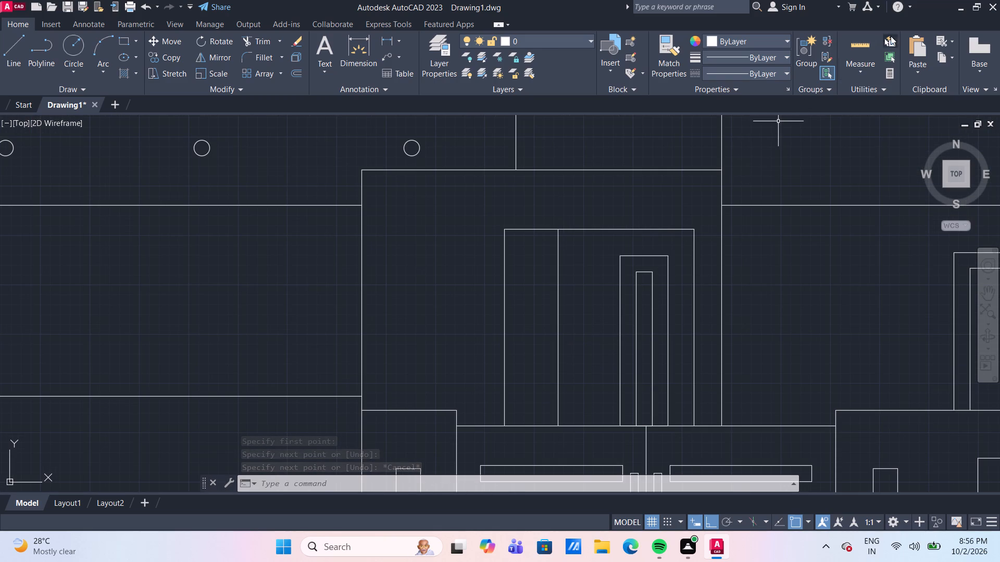
click(858, 51)
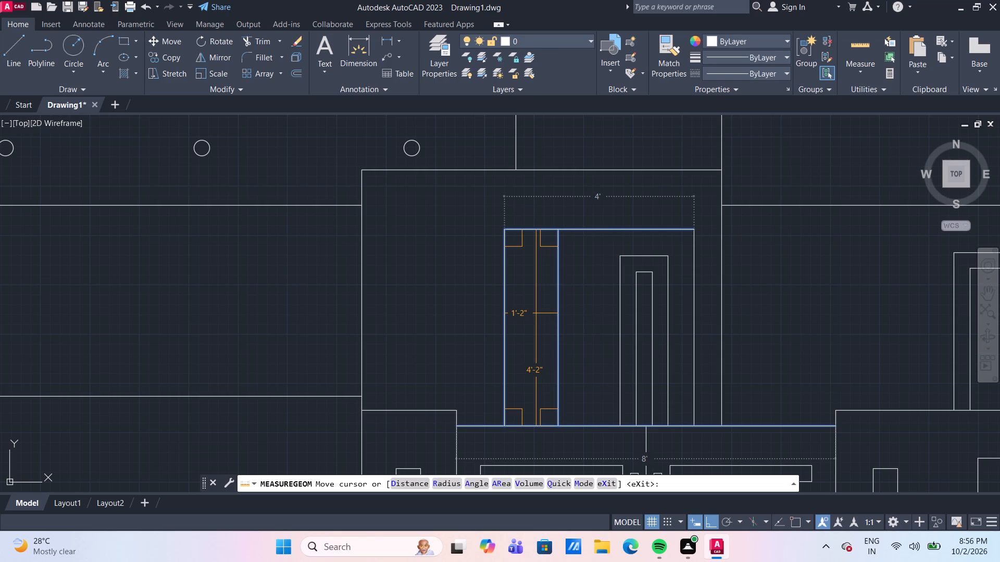
key(Escape)
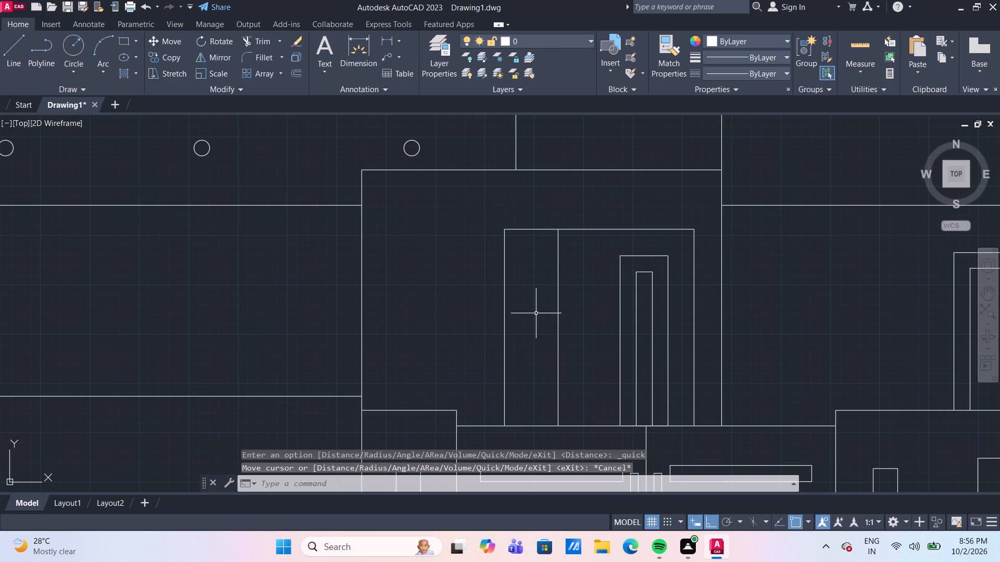
Offset the doorway's vertical dividing line 4" to the right and the doorway's left edge 4" inward.
key(o)
key(Return)
key(Return)
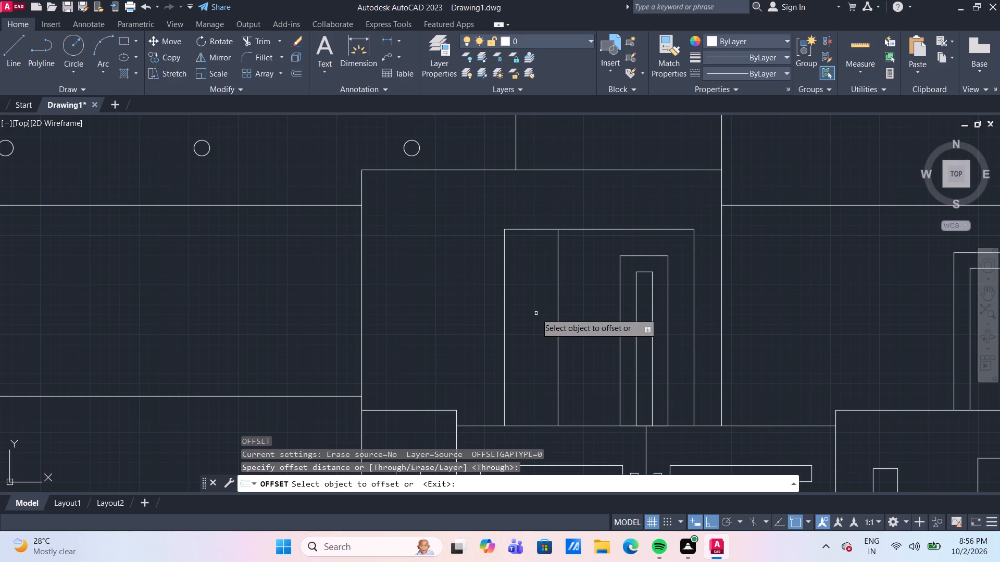
click(558, 332)
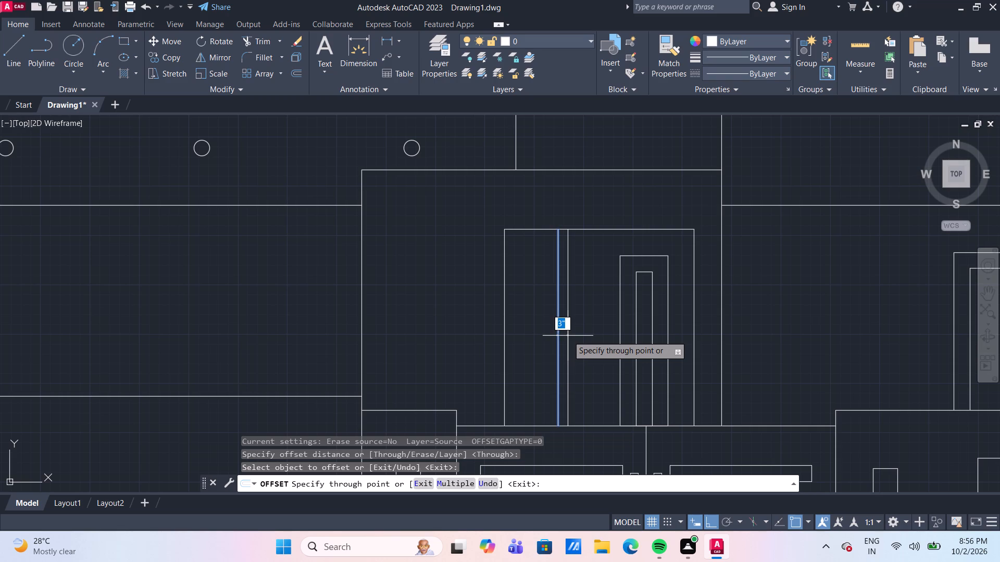
key(4)
key(shift+quotedbl)
key(Return)
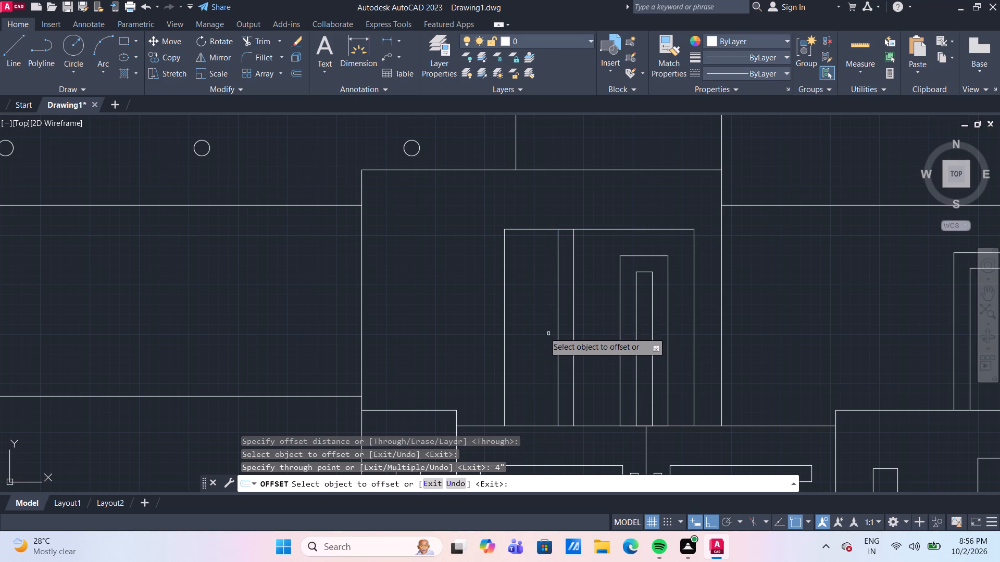
click(505, 318)
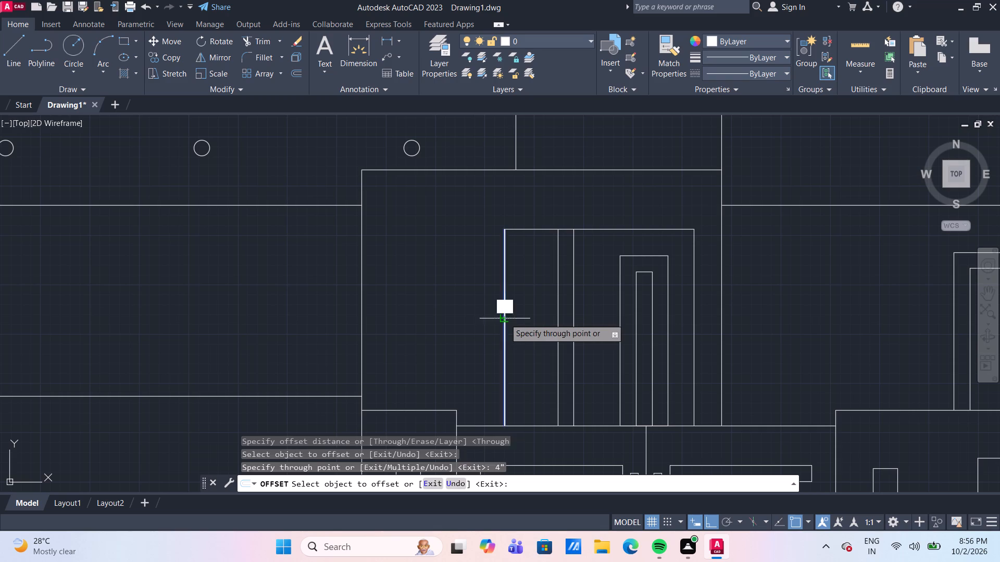
text(4")
key(Return)
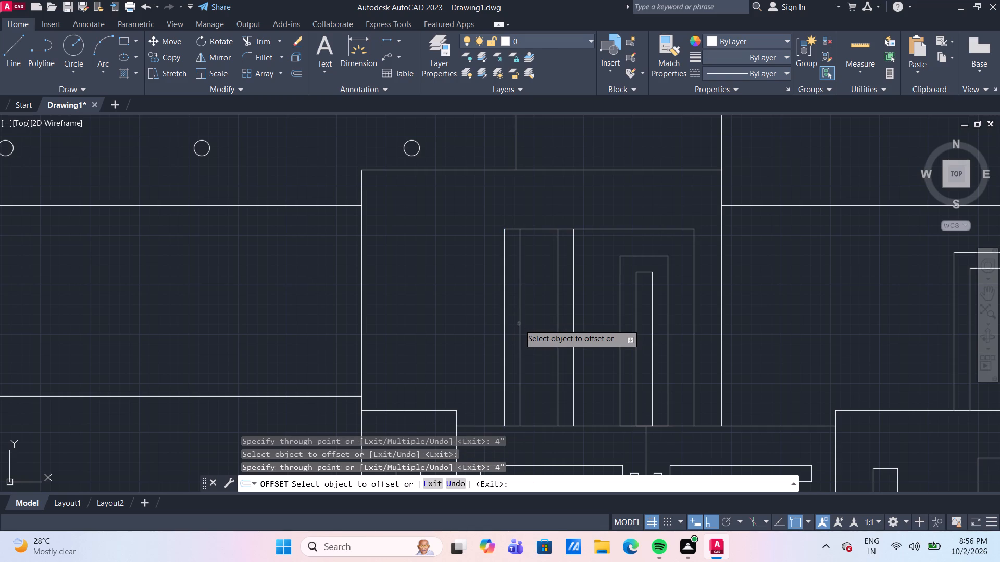
key(Escape)
Delete the original vertical dividing line, keeping its 4" offset copy in the doorway.
click(558, 327)
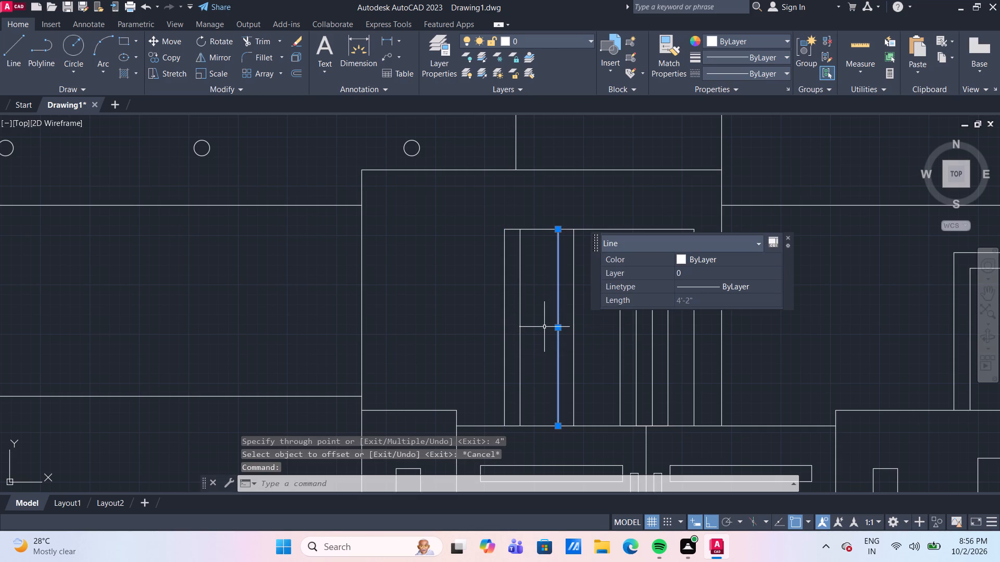
key(Delete)
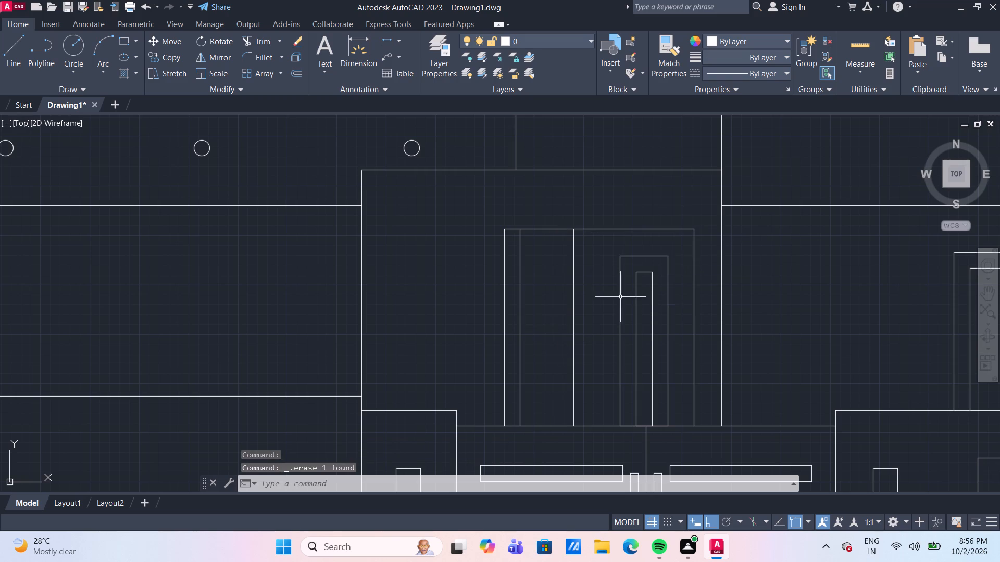
Measure the spacing between the doorway's two inner vertical lines.
click(859, 44)
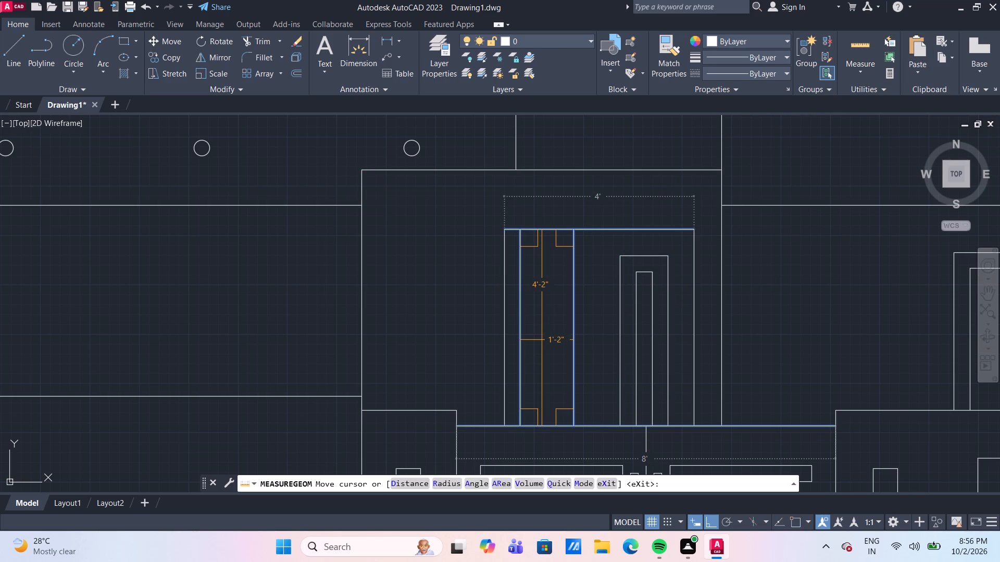
key(grave)
key(Escape)
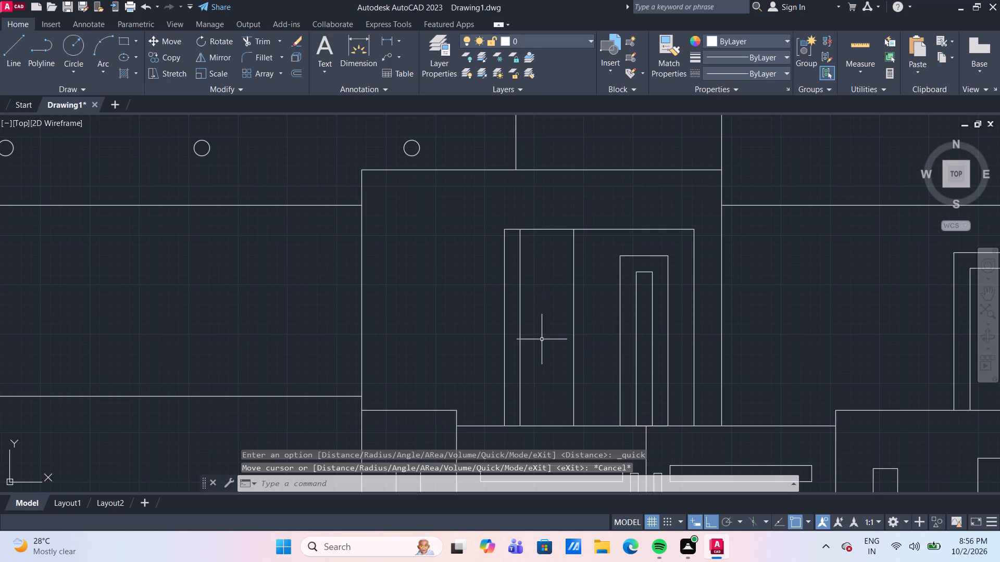
Offset the vertical line nearest the doorway's left edge 2" to its right and 2" to its left.
key(o)
key(Return)
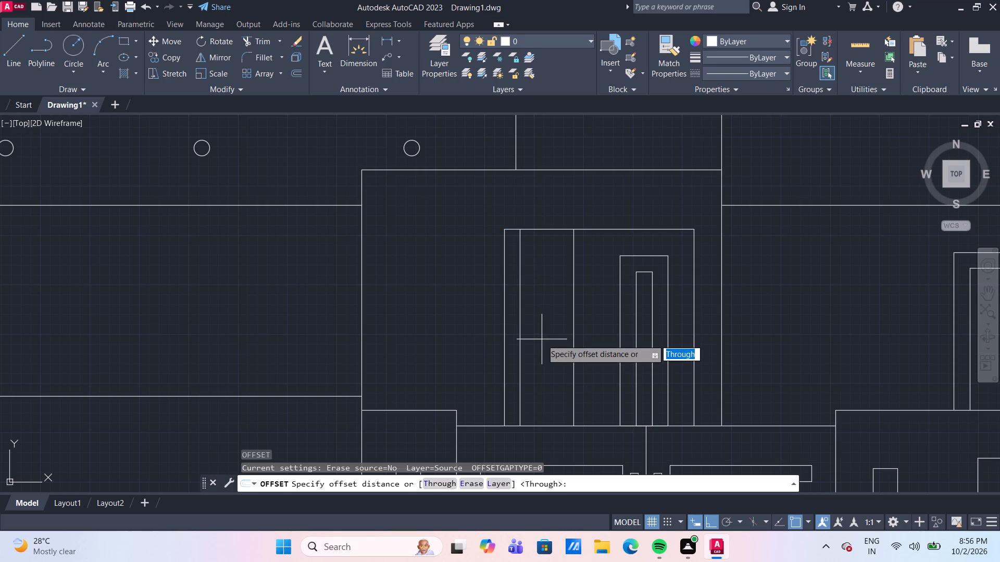
key(Return)
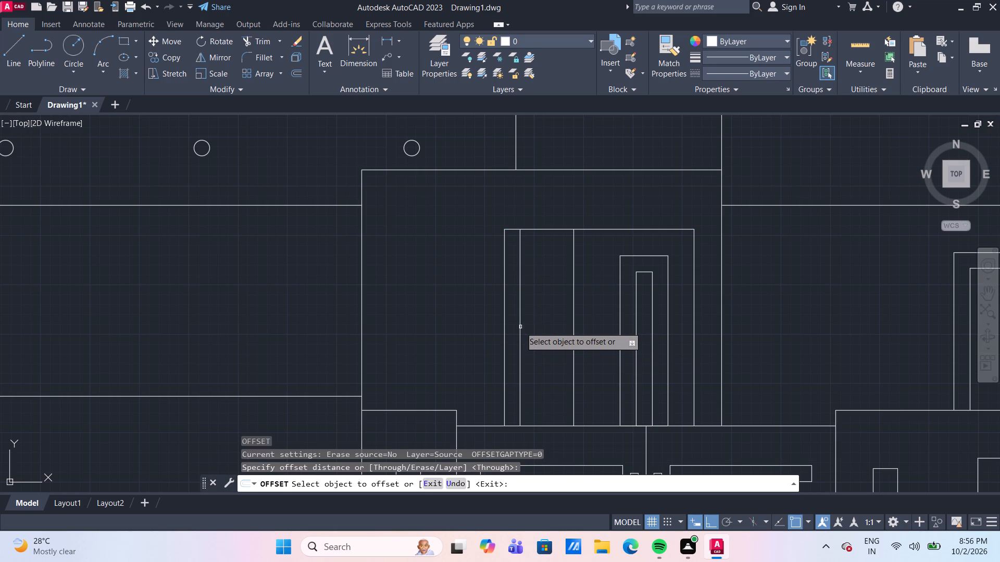
click(520, 327)
key(2)
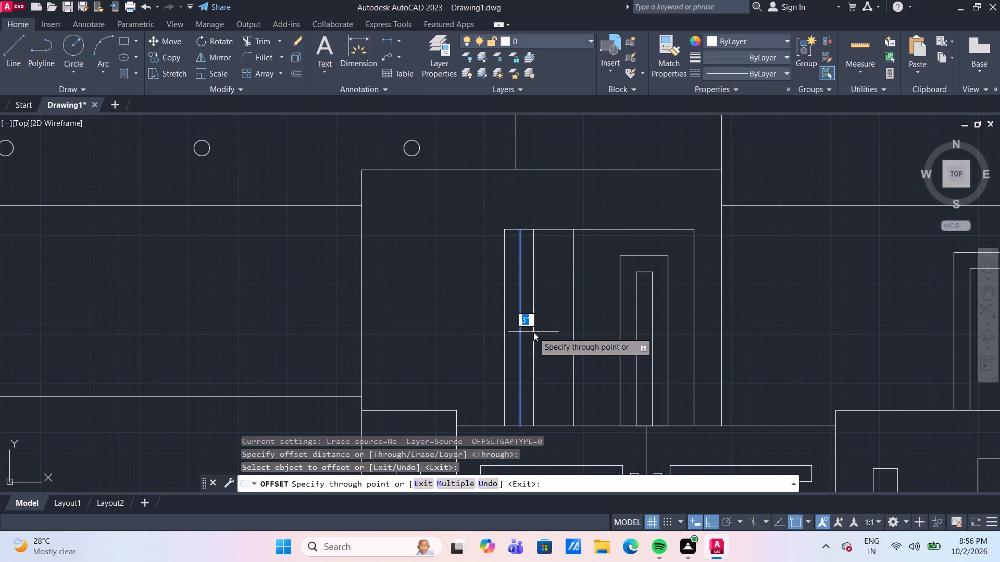
key(shift+quotedbl)
key(Return)
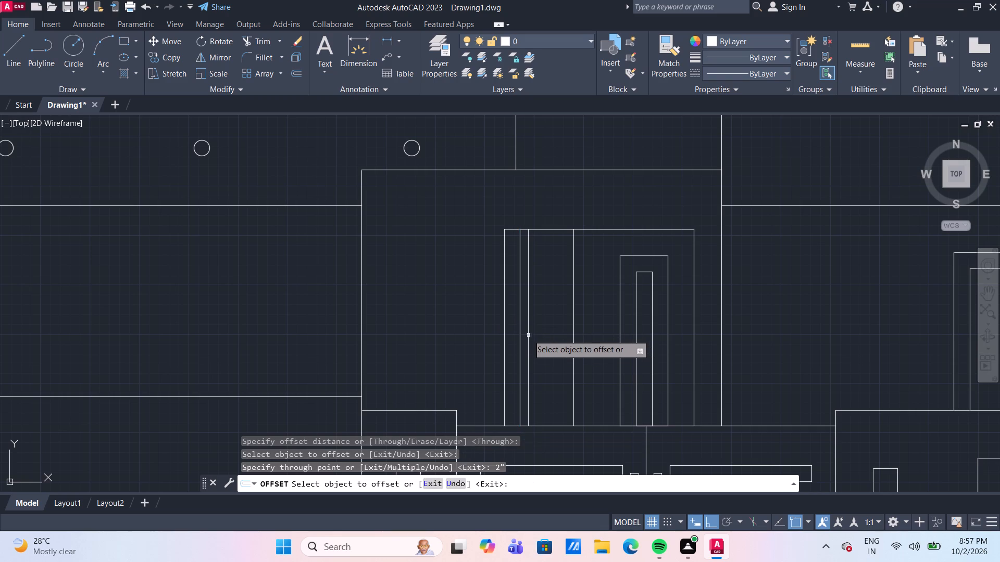
click(520, 328)
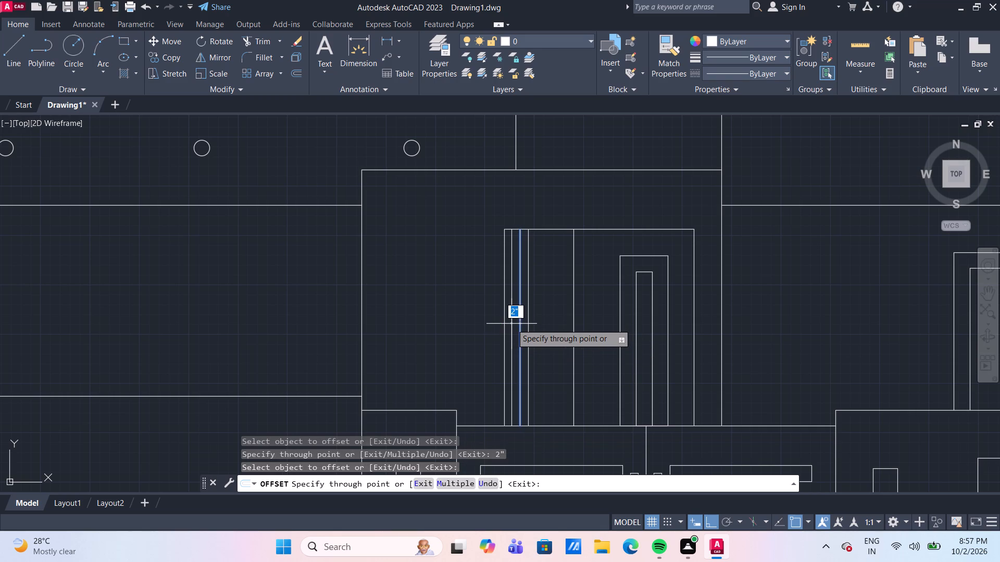
click(511, 324)
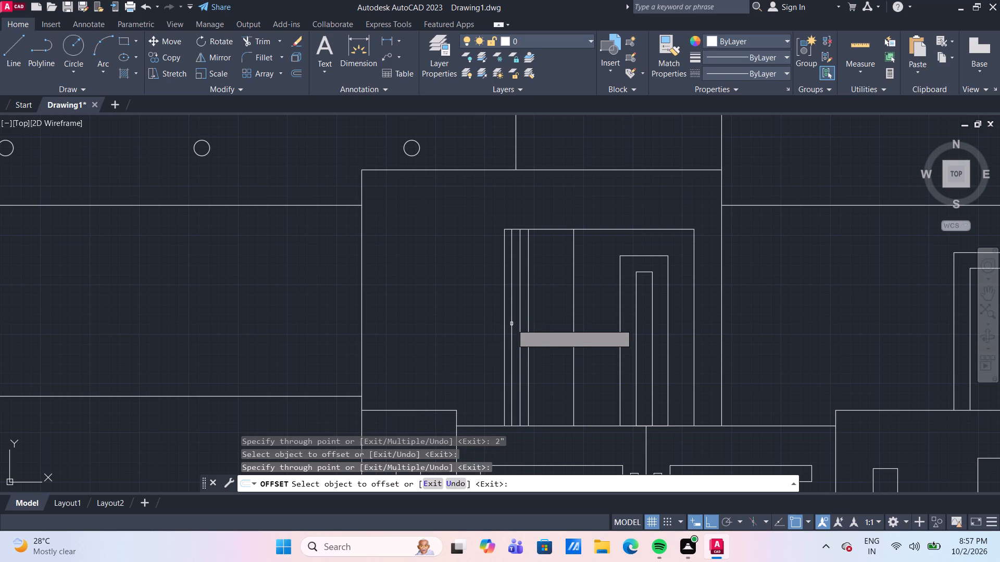
key(Escape)
Delete the original vertical line between its two 2" offset copies in the doorway.
click(520, 316)
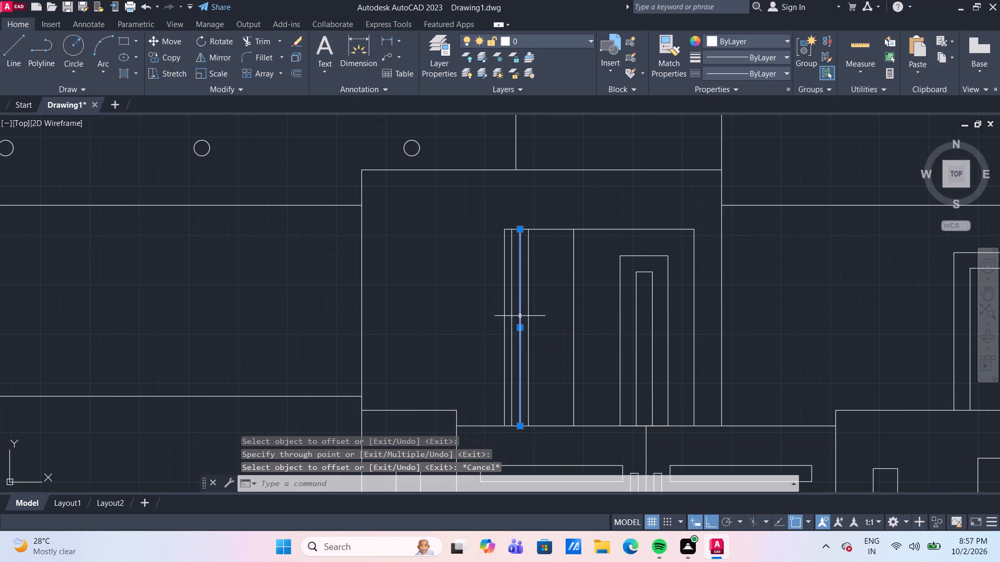
key(Delete)
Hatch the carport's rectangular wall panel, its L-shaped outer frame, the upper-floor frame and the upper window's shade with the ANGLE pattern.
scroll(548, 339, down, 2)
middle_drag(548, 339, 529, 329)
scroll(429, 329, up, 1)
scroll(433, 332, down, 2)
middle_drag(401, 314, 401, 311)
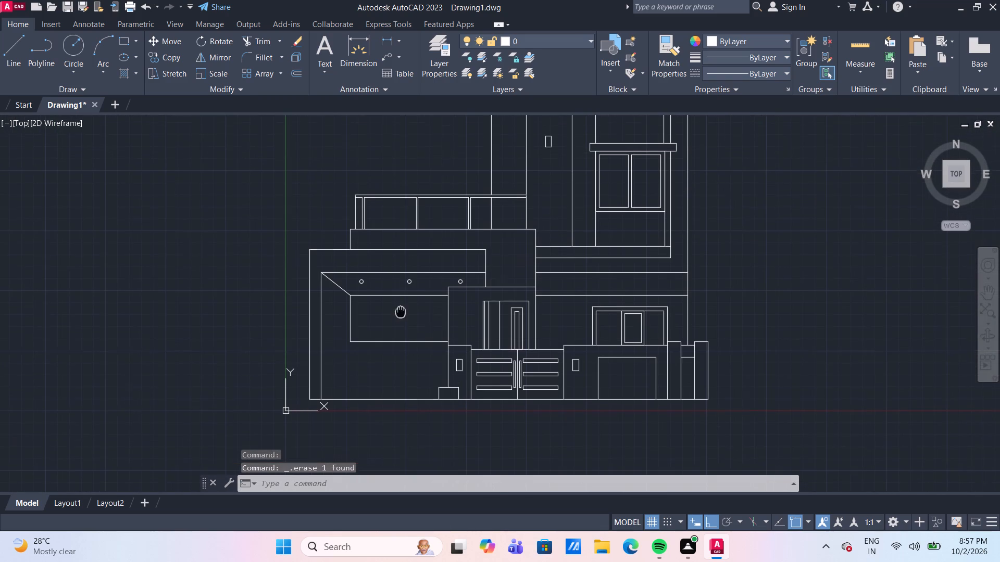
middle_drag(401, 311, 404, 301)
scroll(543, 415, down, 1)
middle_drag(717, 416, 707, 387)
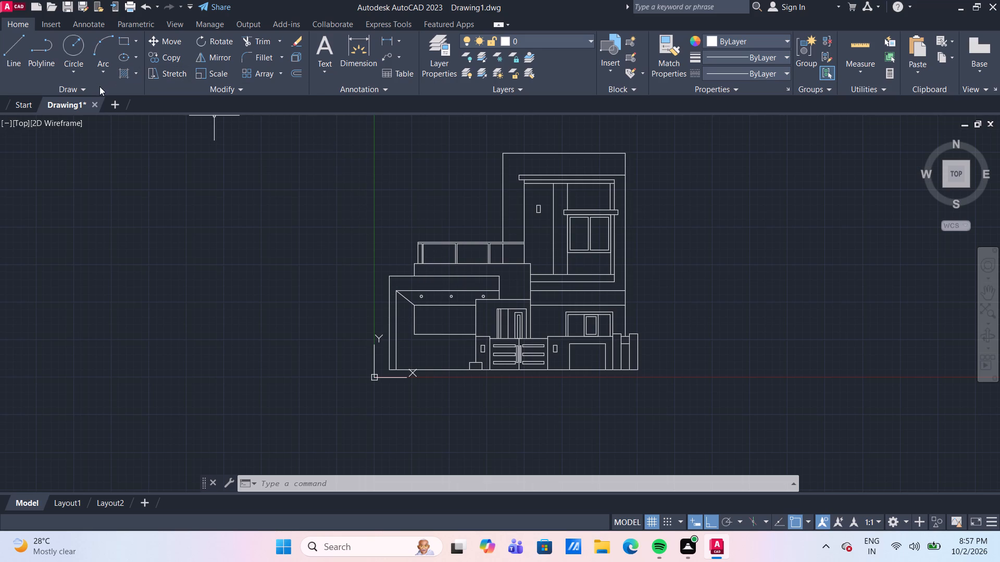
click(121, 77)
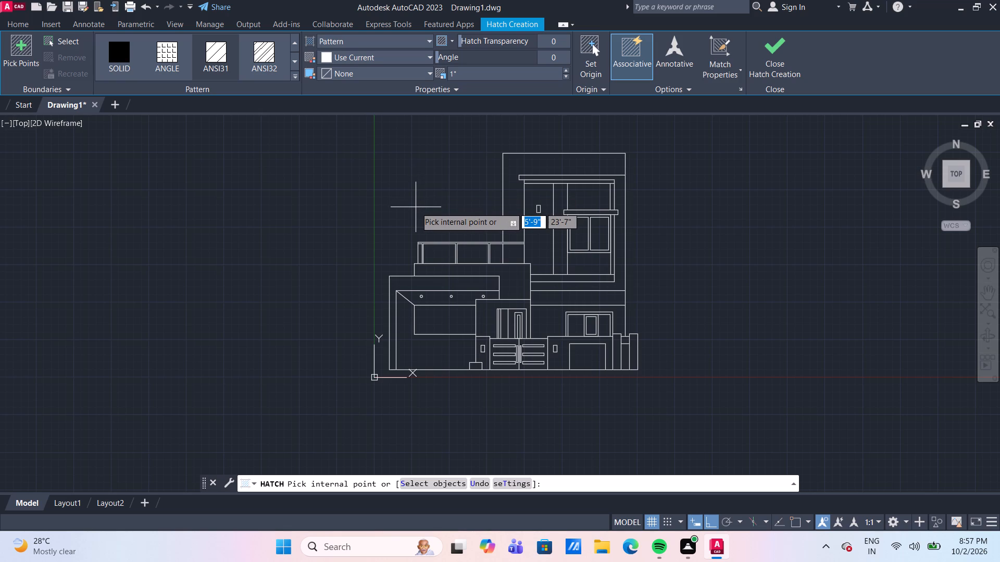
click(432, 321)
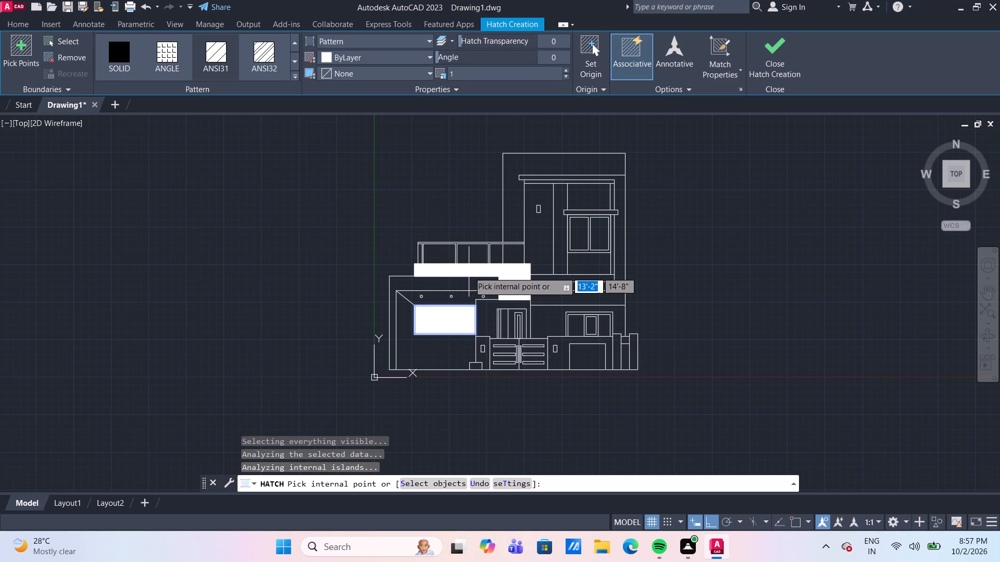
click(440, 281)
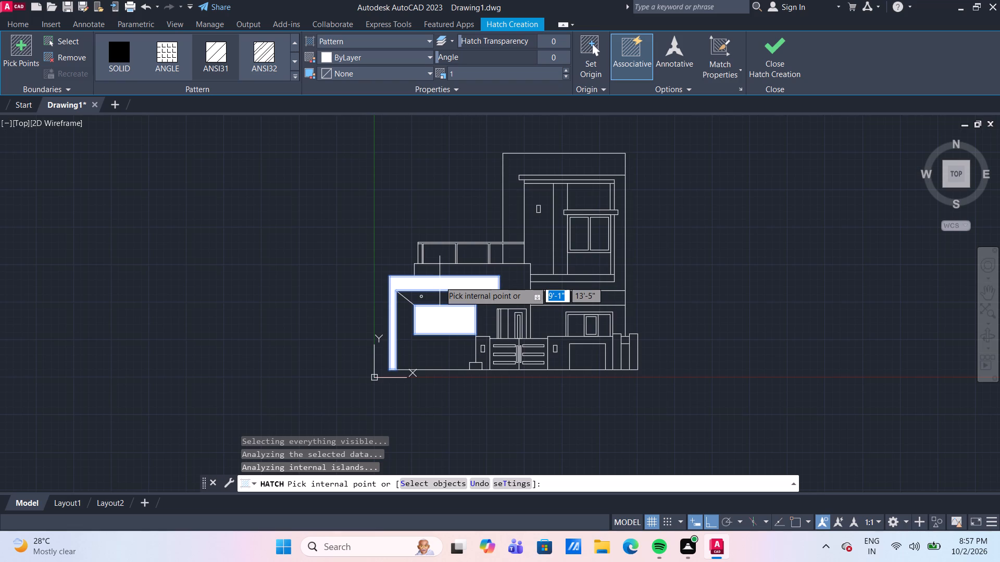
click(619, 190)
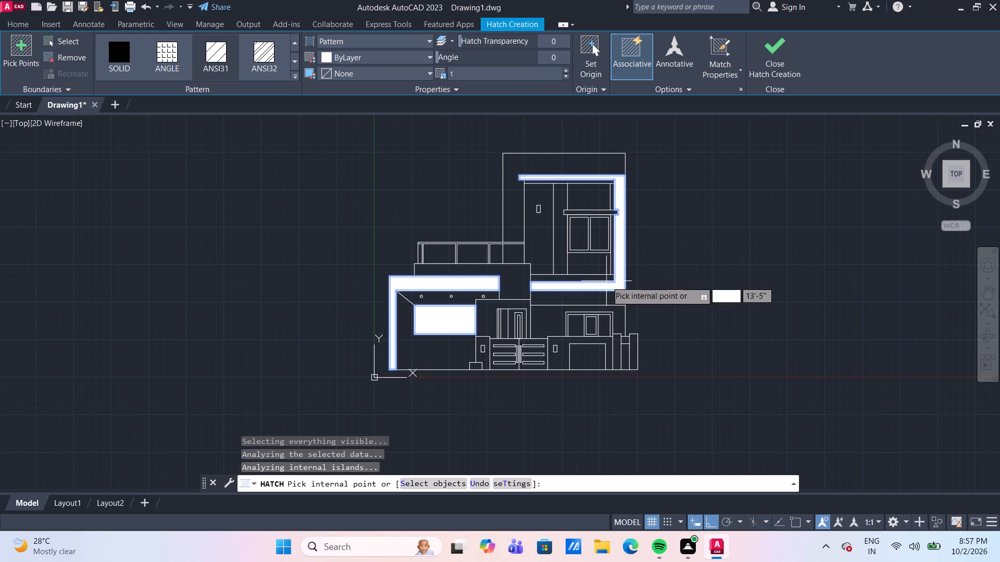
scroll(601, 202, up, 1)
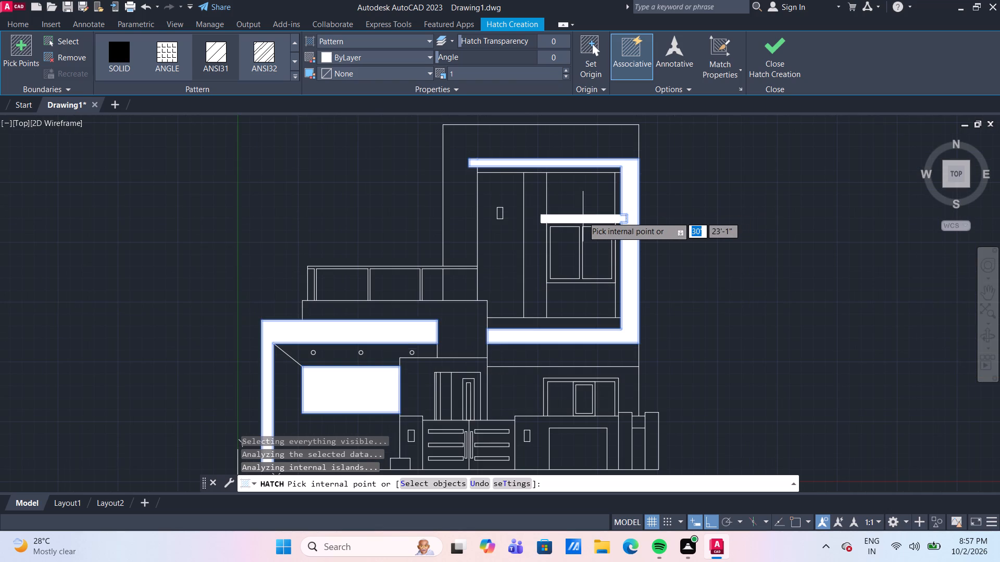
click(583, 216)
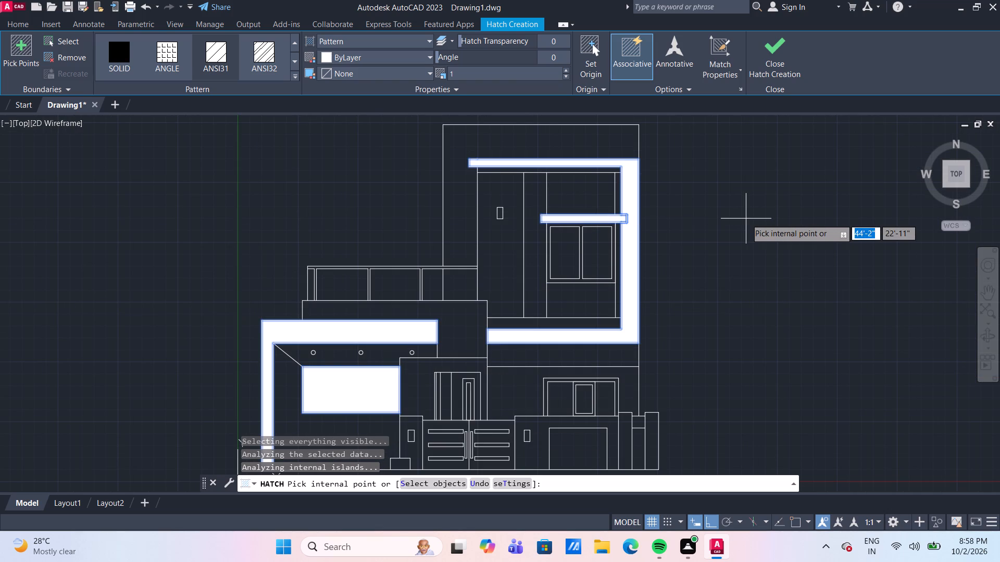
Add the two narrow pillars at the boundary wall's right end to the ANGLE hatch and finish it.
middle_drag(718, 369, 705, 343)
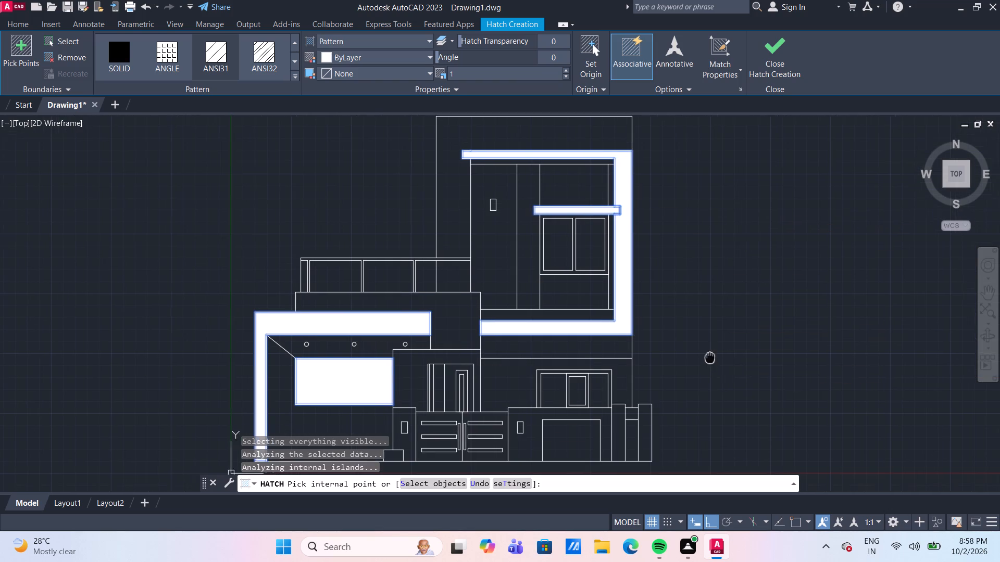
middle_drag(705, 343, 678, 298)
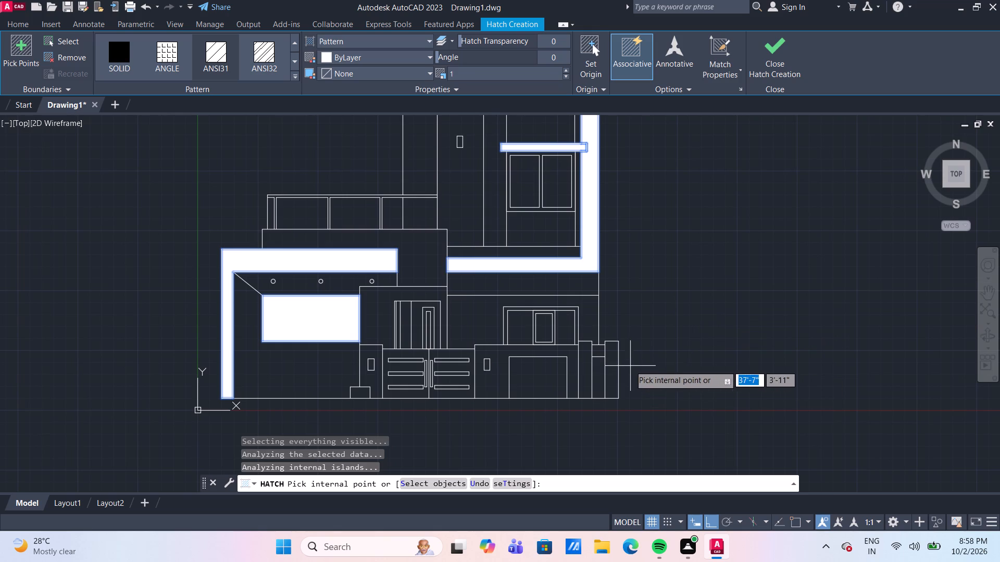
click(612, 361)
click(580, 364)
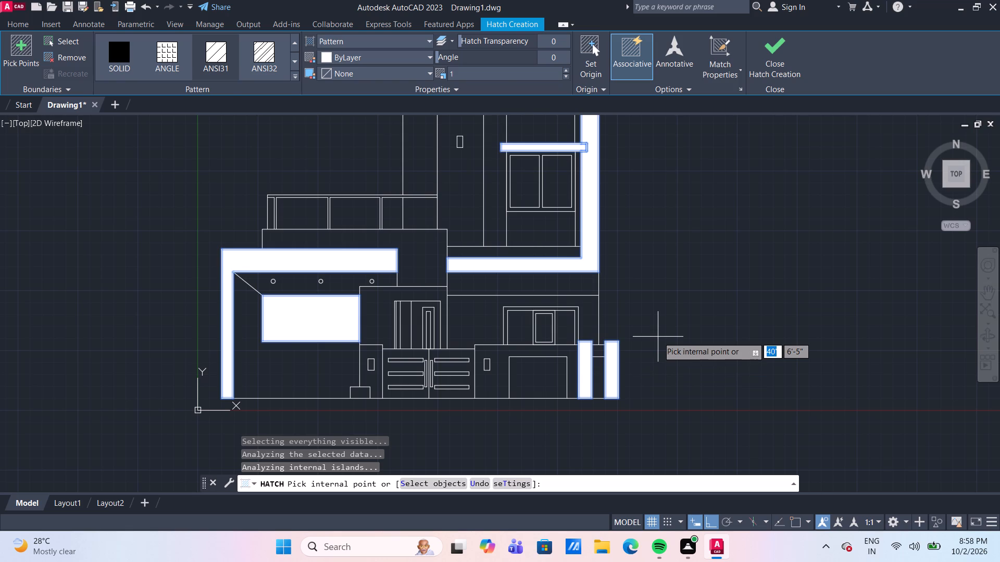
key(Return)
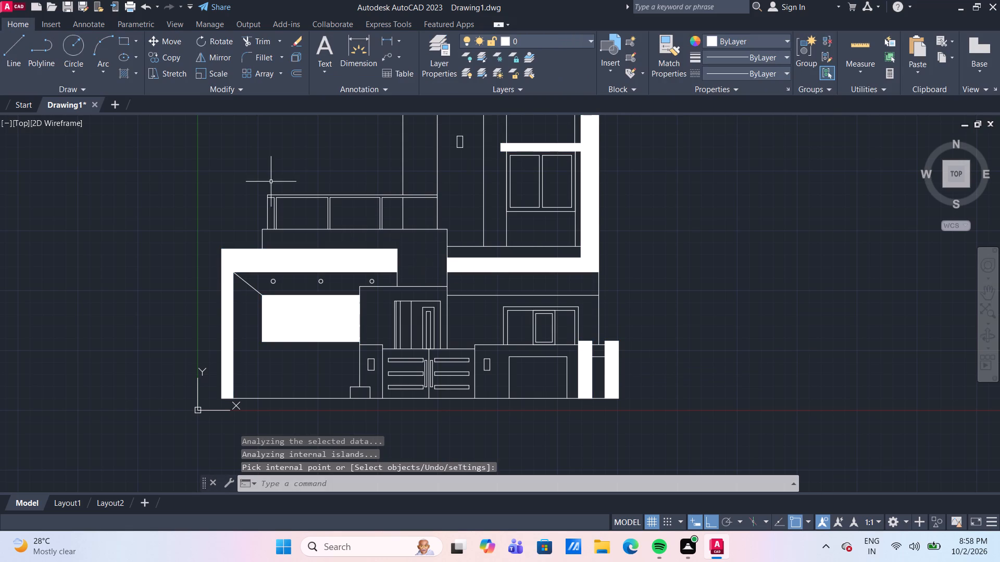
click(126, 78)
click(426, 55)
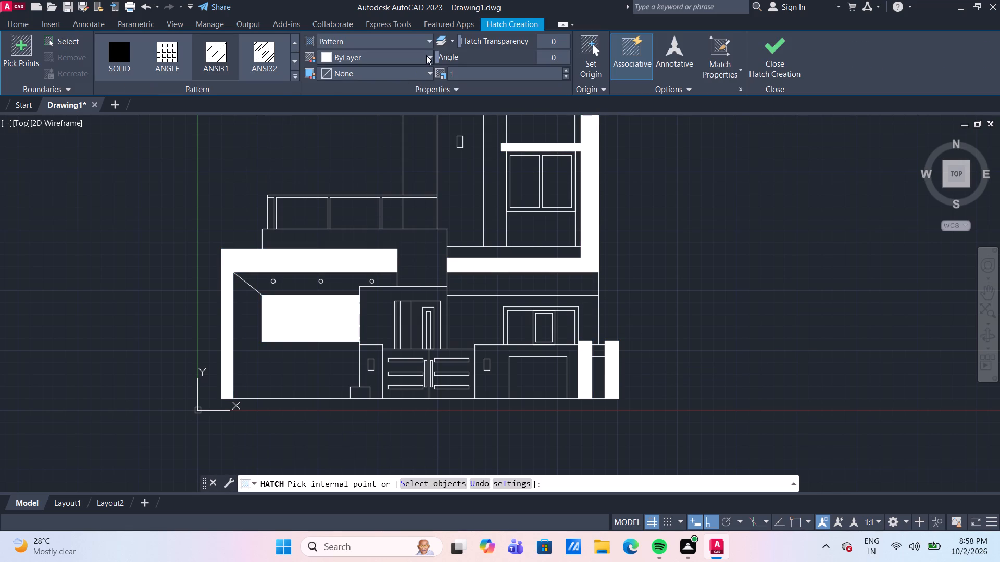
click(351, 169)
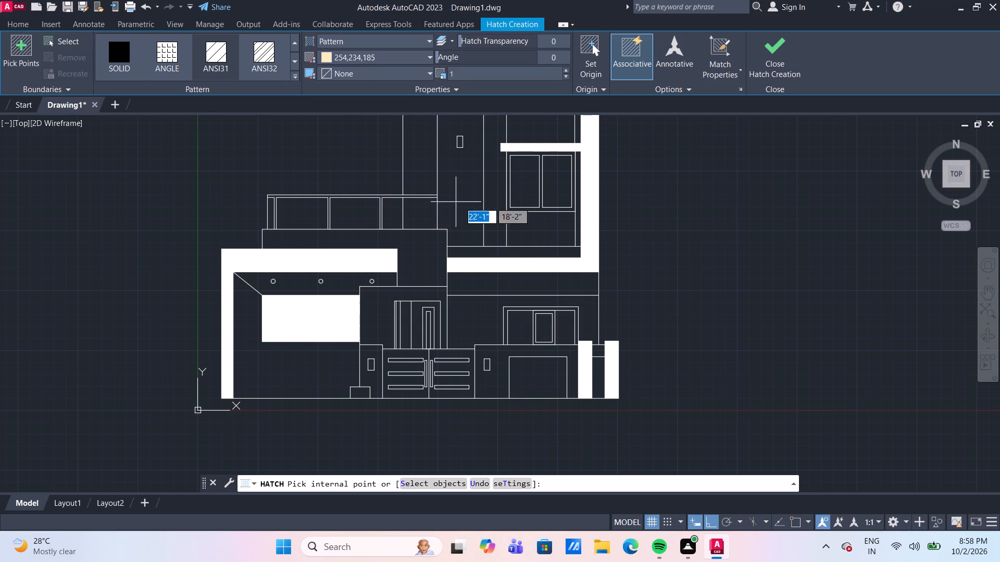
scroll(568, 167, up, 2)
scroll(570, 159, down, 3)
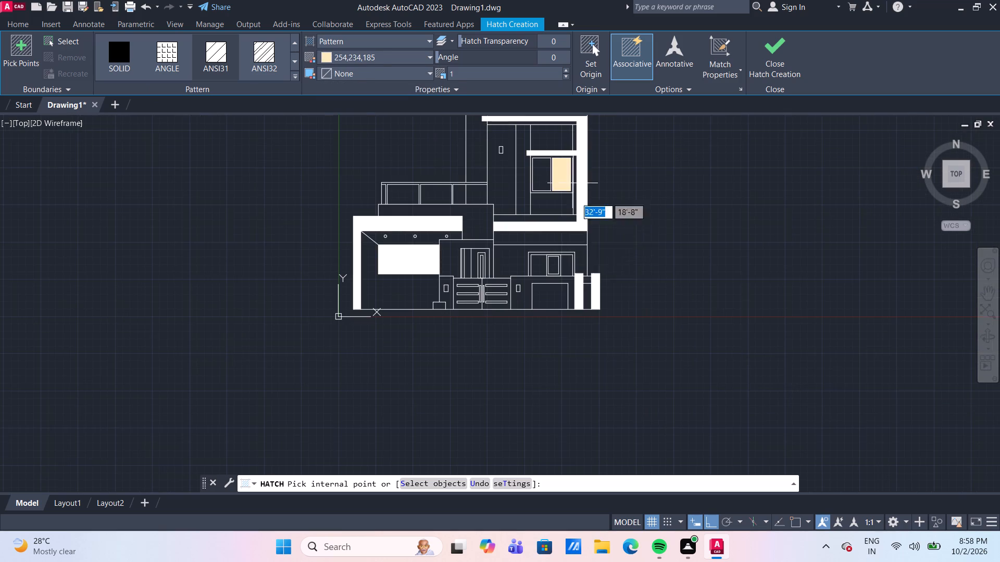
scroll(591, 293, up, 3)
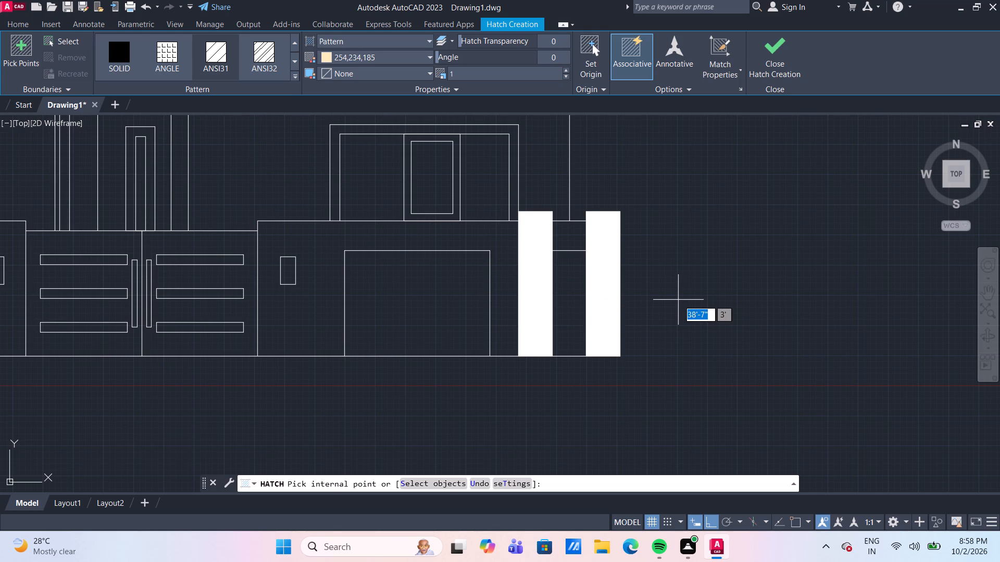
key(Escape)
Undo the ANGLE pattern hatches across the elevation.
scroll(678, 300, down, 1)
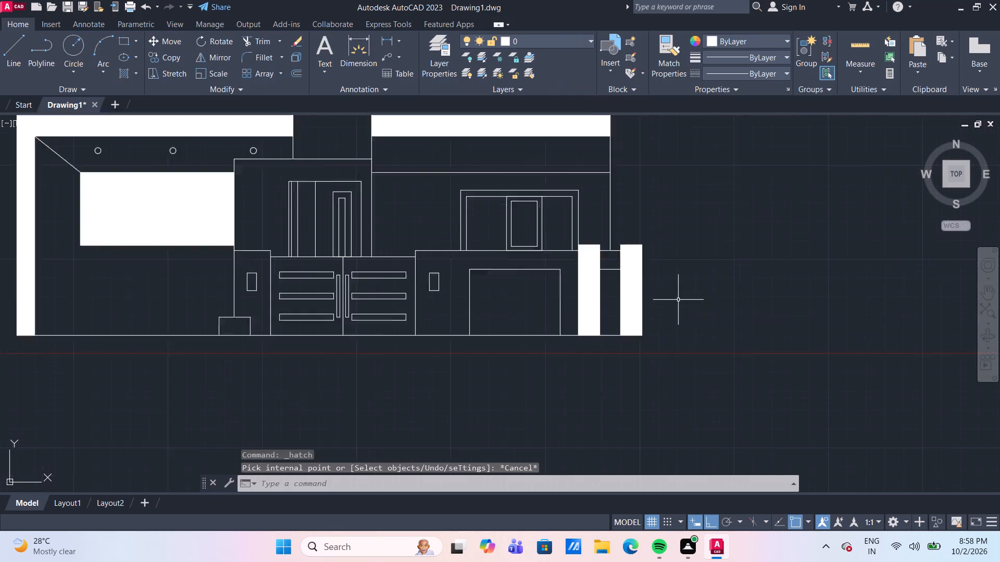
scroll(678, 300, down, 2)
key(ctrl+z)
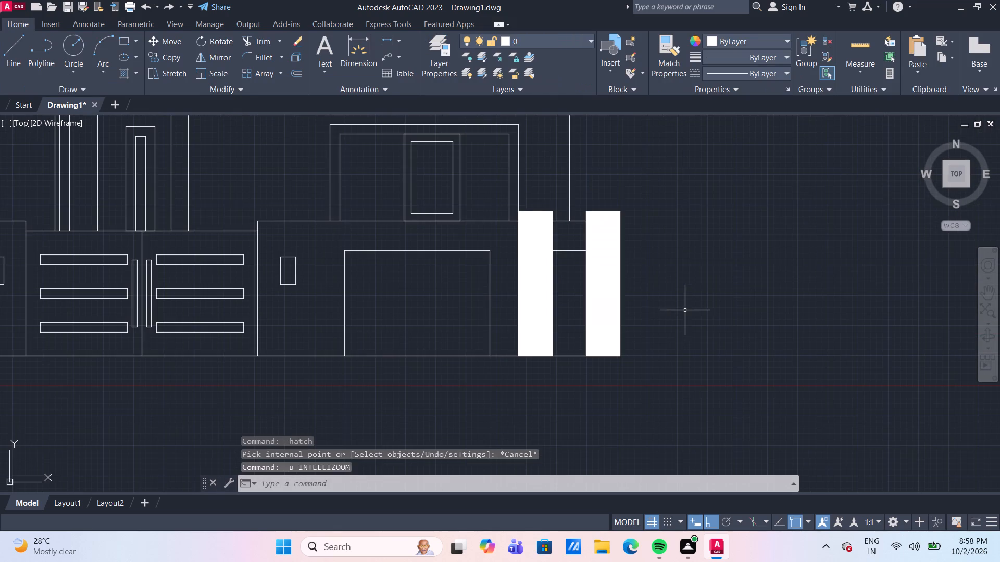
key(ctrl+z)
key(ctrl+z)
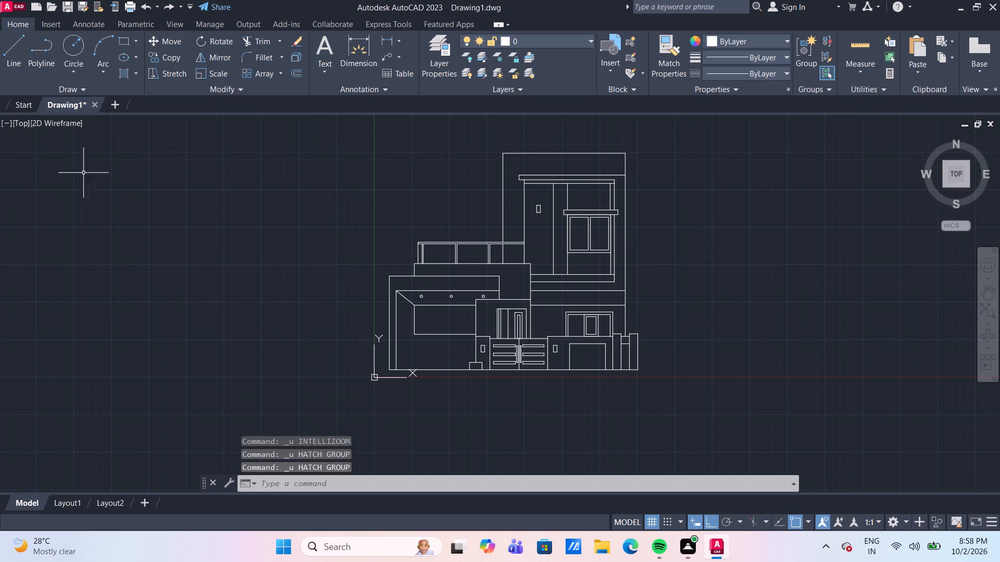
Apply a SOLID hatch to the upper-floor frame and the shade above the upper window.
click(125, 74)
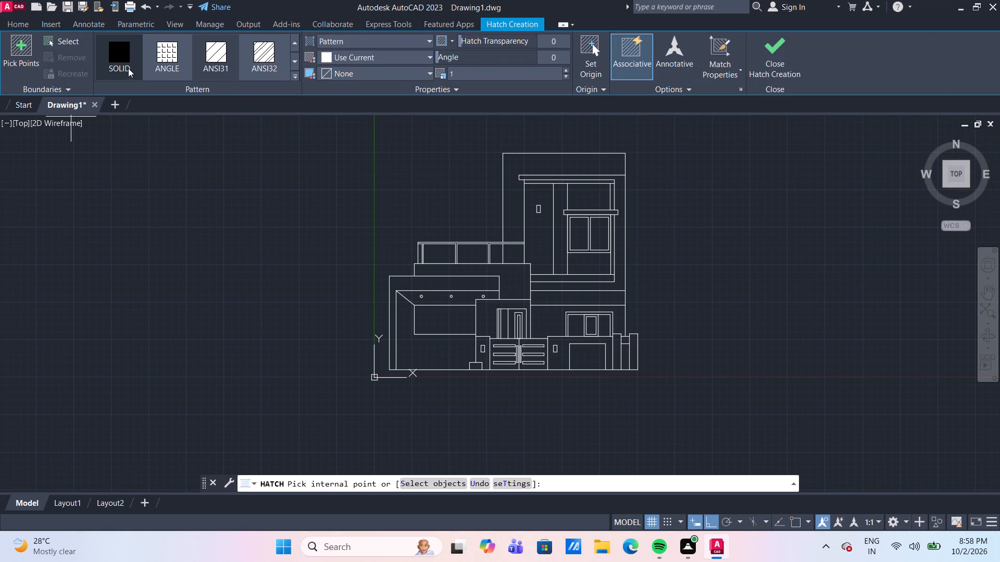
click(126, 59)
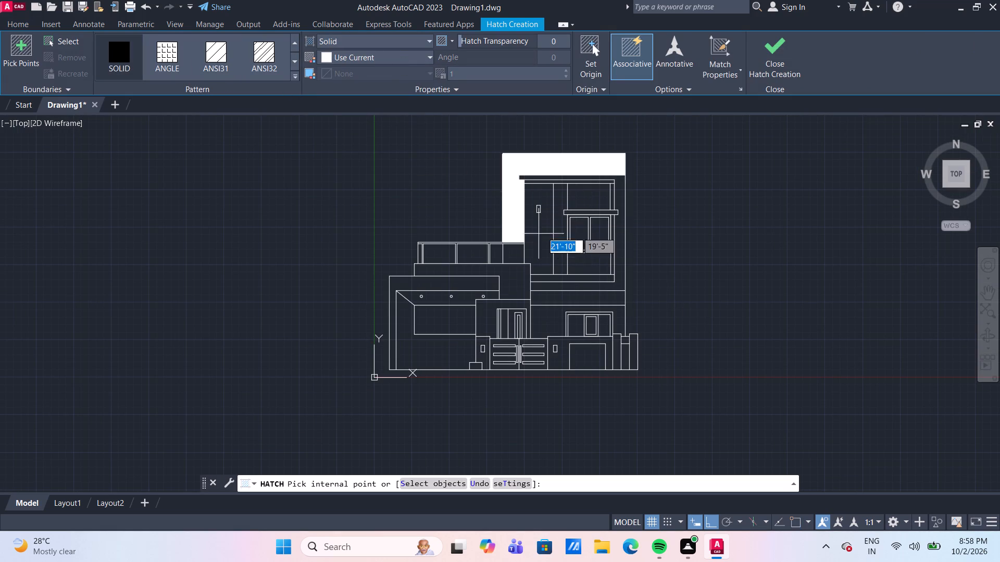
scroll(605, 185, up, 2)
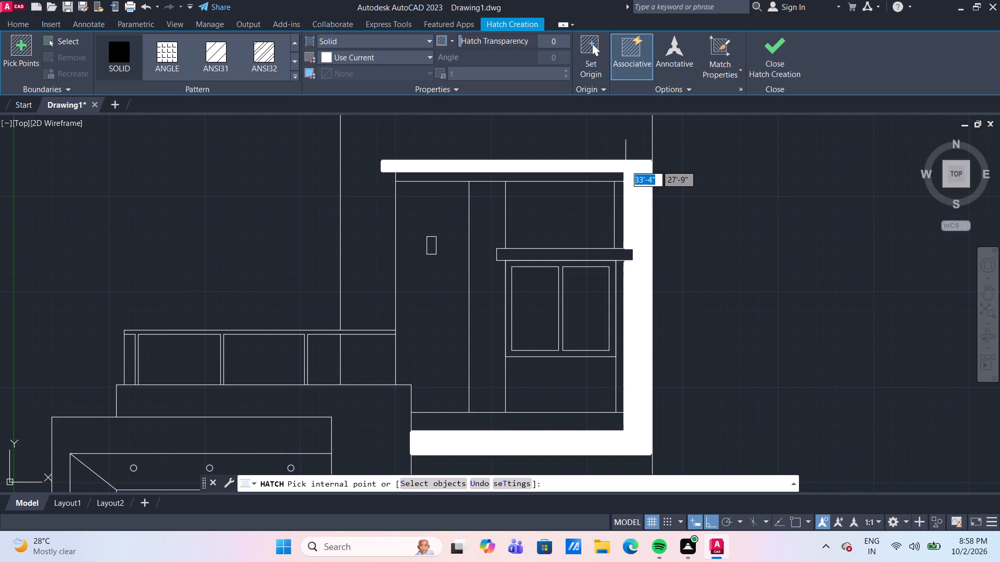
click(626, 165)
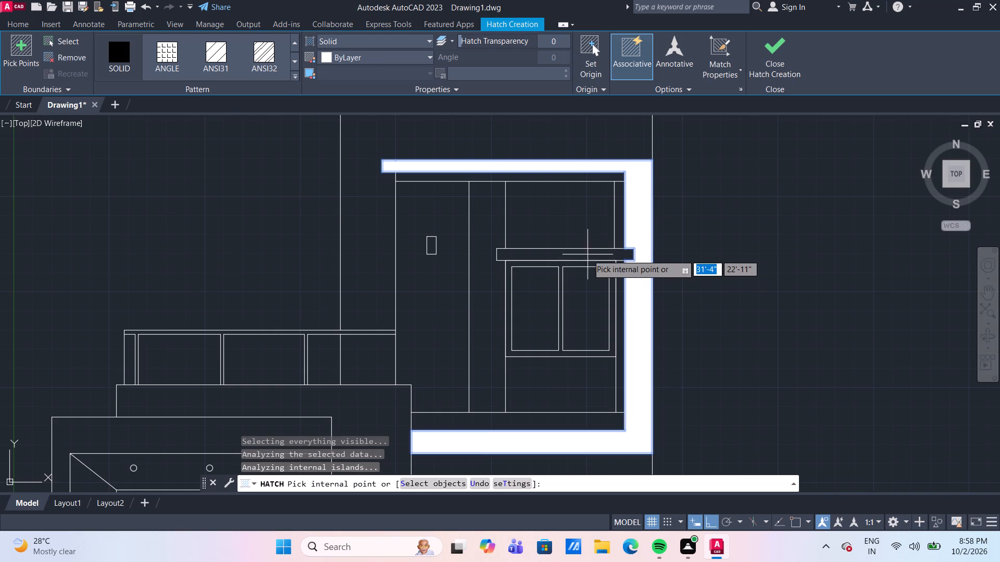
click(587, 254)
Fill the two narrow pillars, the carport's rectangular wall panel and its L-shaped outer frame with the SOLID hatch and finish it.
scroll(588, 255, down, 4)
scroll(604, 316, up, 4)
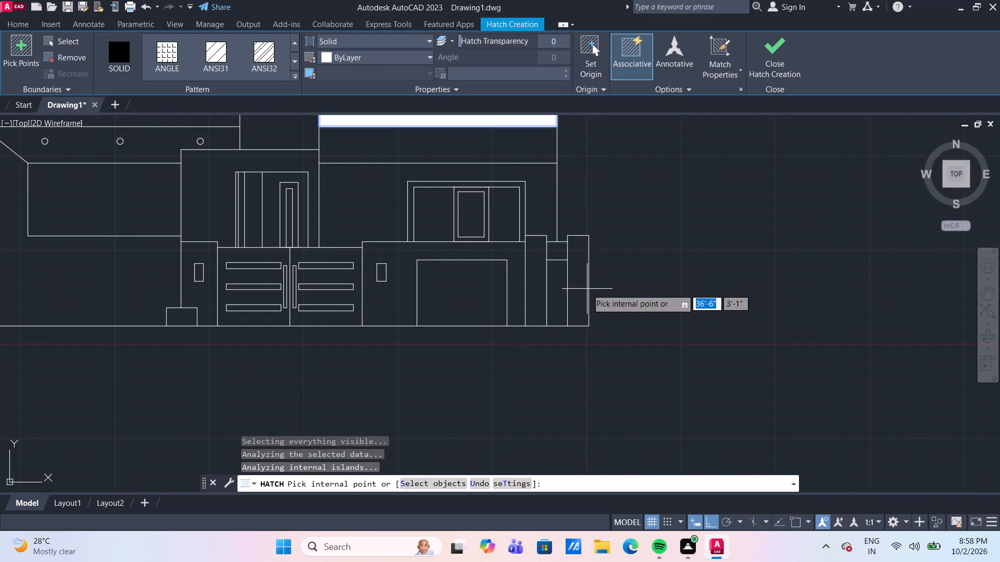
click(581, 288)
click(539, 286)
scroll(539, 286, down, 4)
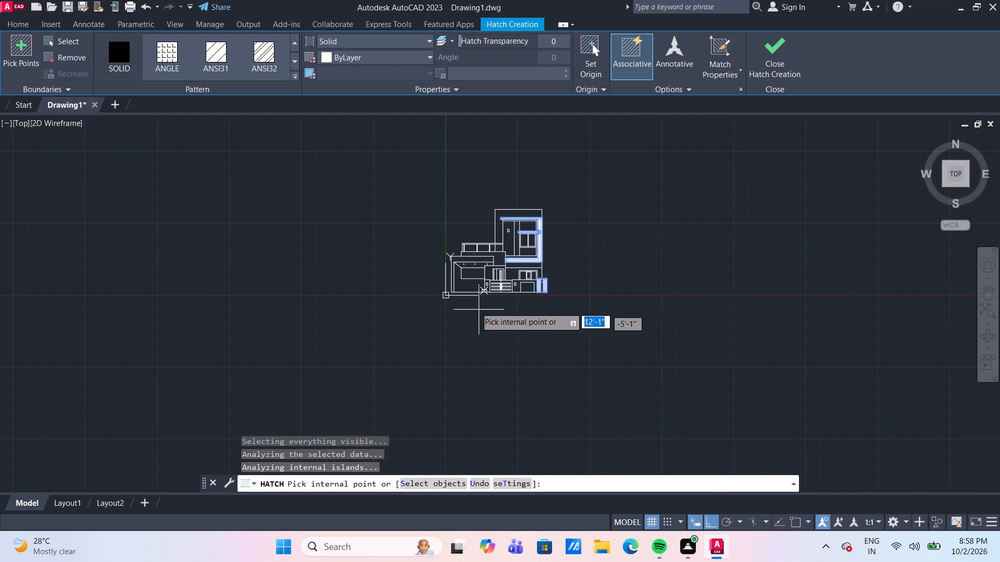
scroll(481, 285, up, 3)
click(458, 262)
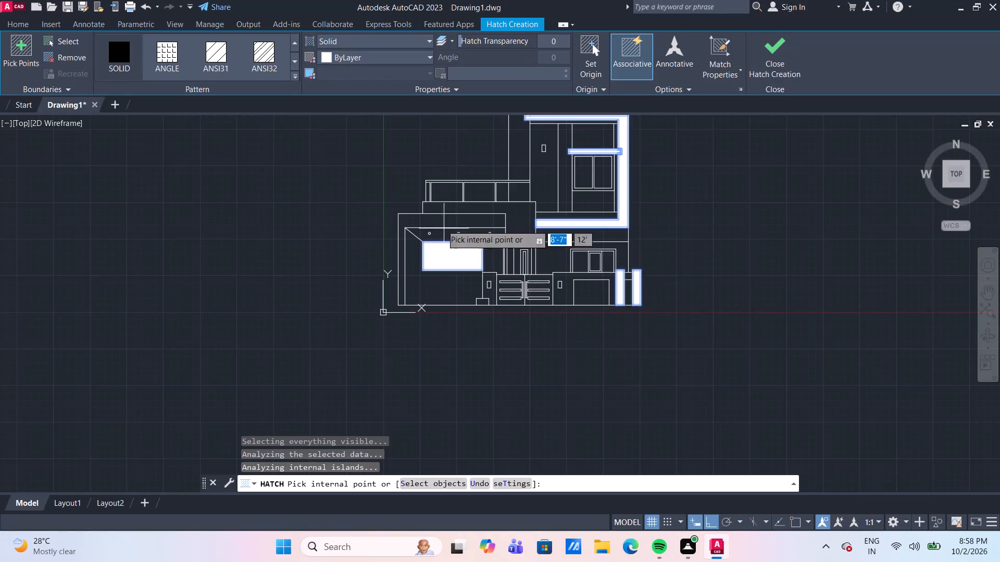
scroll(416, 222, up, 1)
click(416, 222)
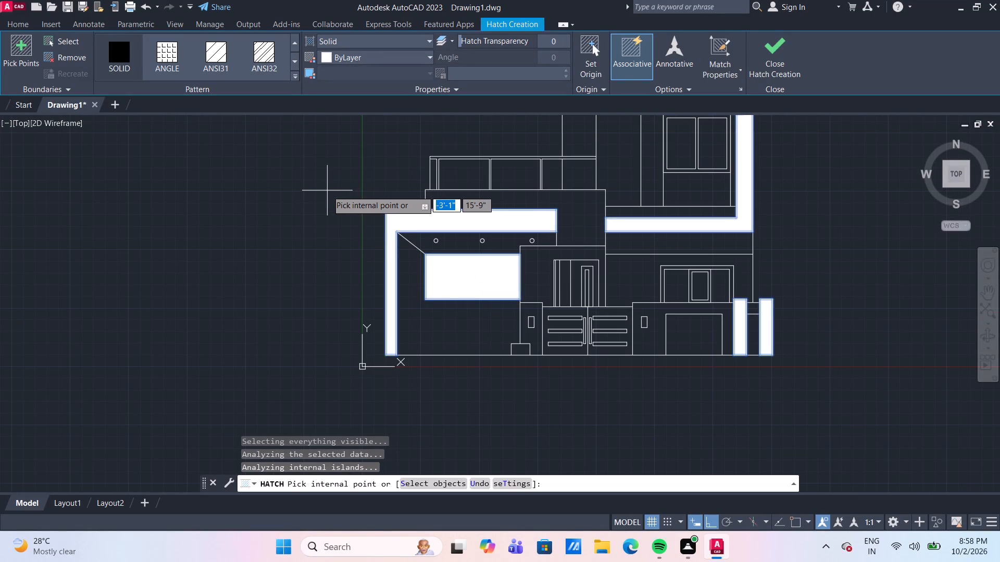
key(Return)
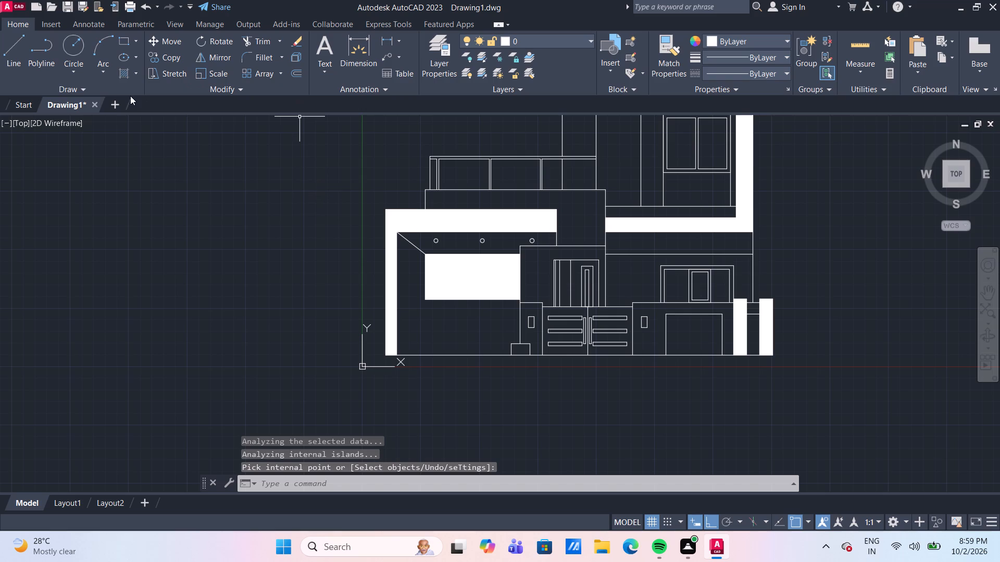
Hatch the block left of the gate, the piece between the two pillars and the upper frame's base strip in solid grey 199,200,202.
click(124, 72)
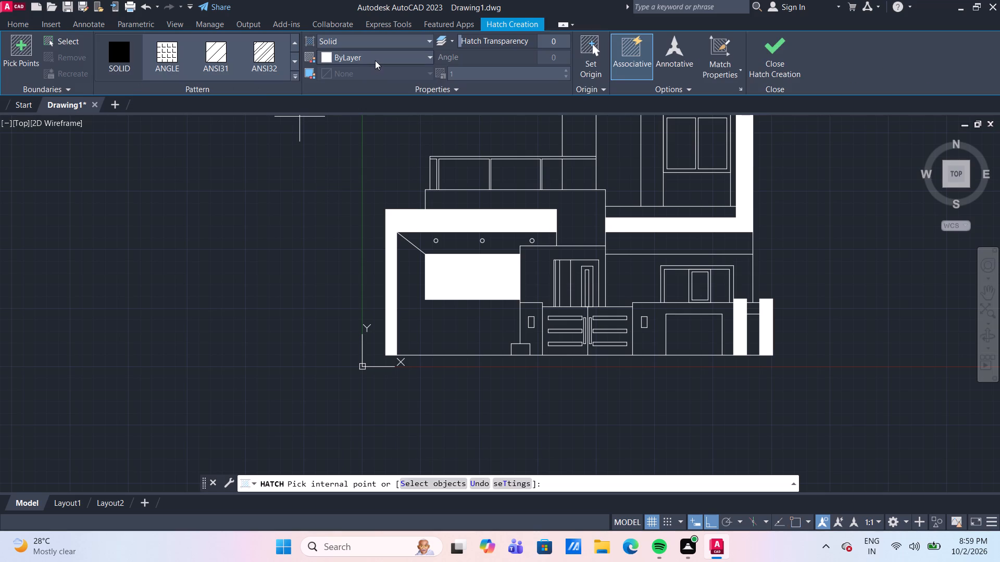
click(375, 60)
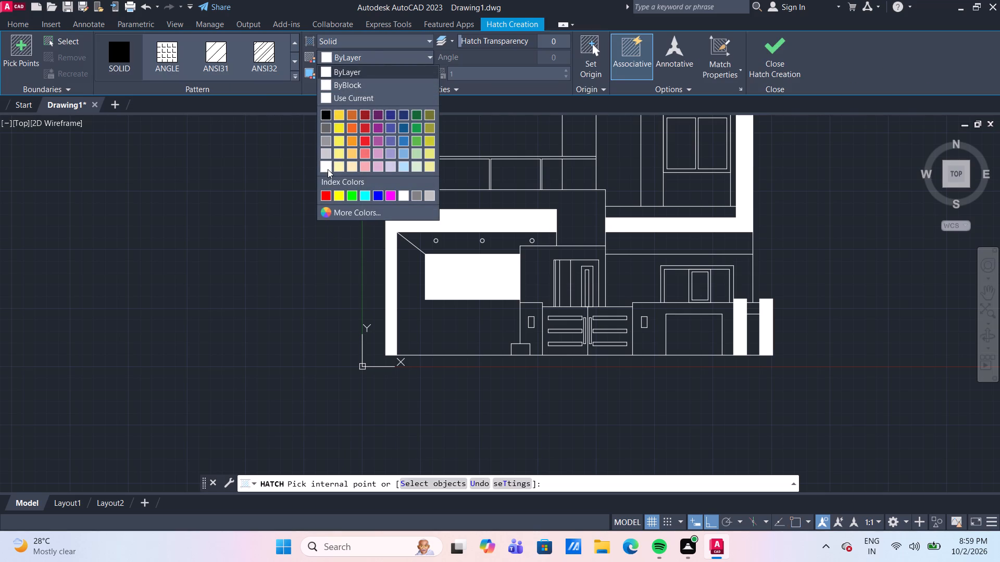
click(328, 169)
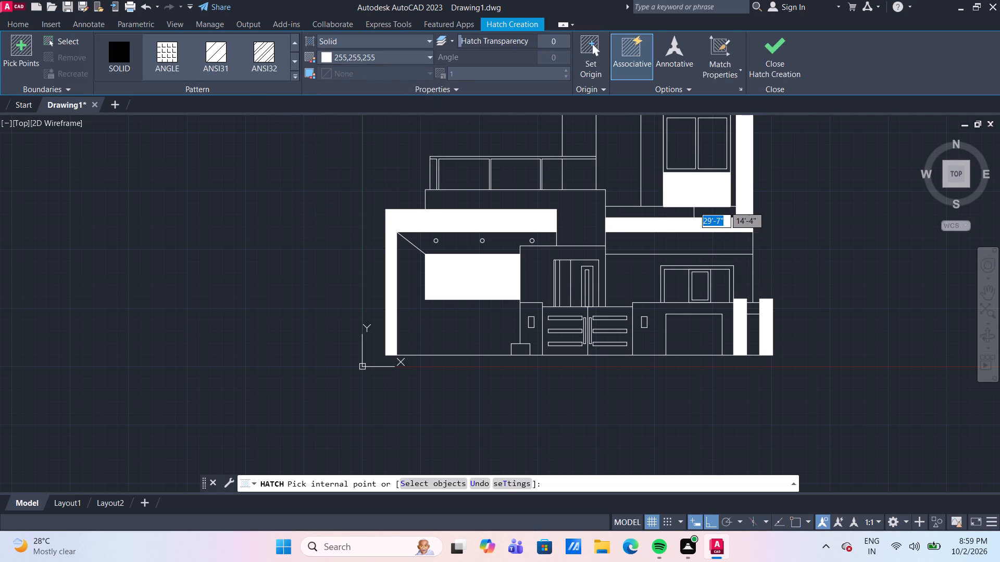
click(355, 61)
click(324, 154)
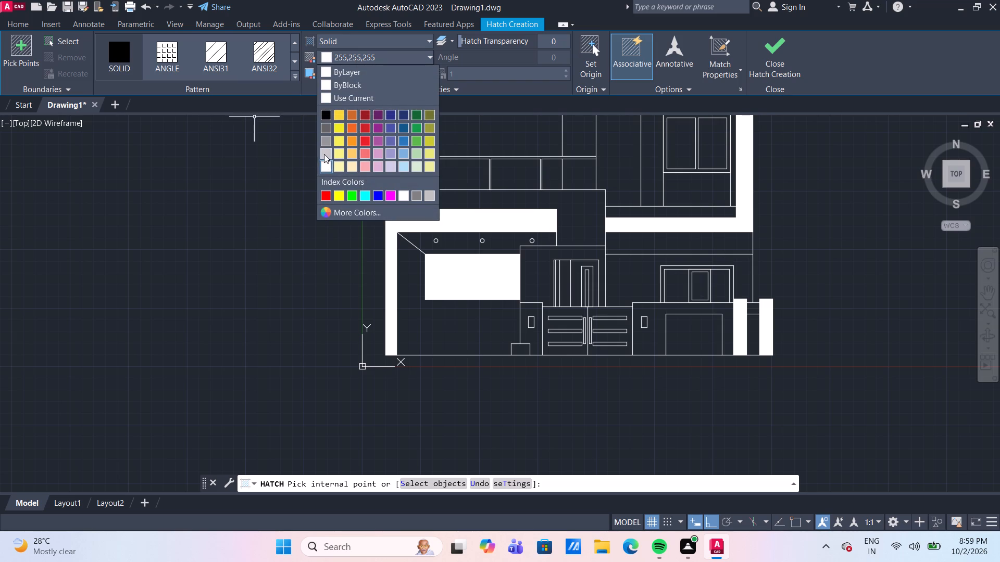
click(524, 352)
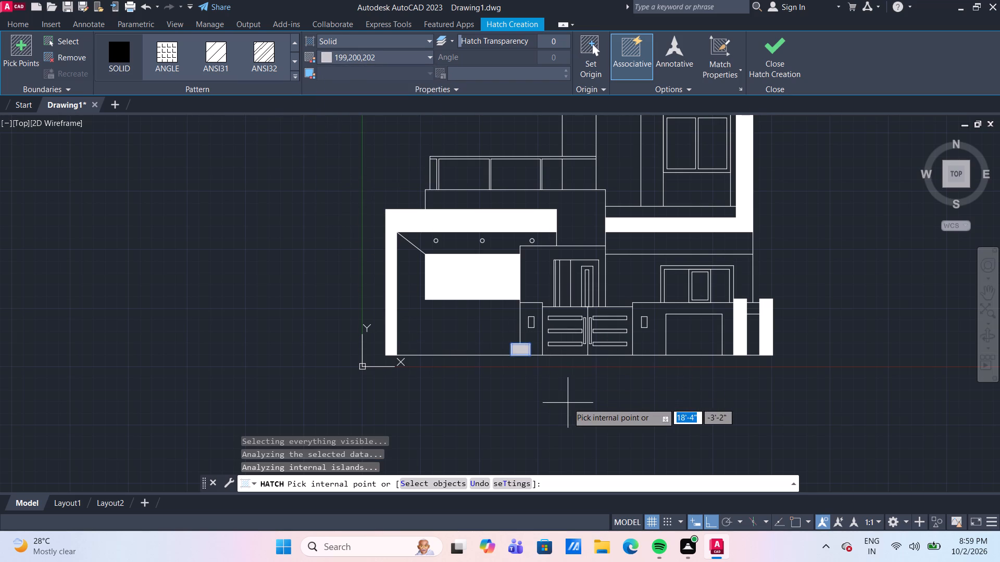
scroll(751, 308, up, 2)
click(753, 313)
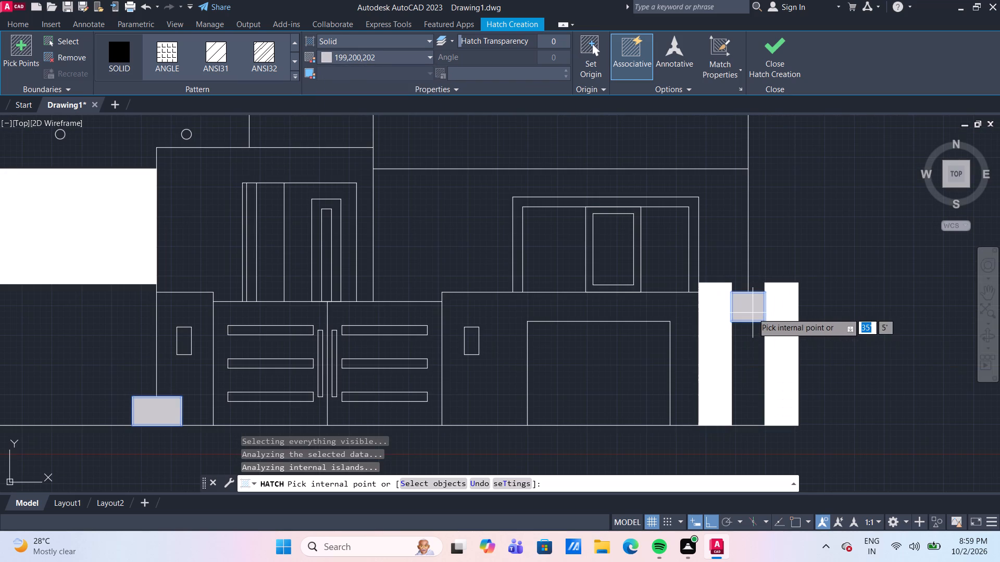
scroll(832, 230, down, 2)
middle_drag(832, 230, 759, 329)
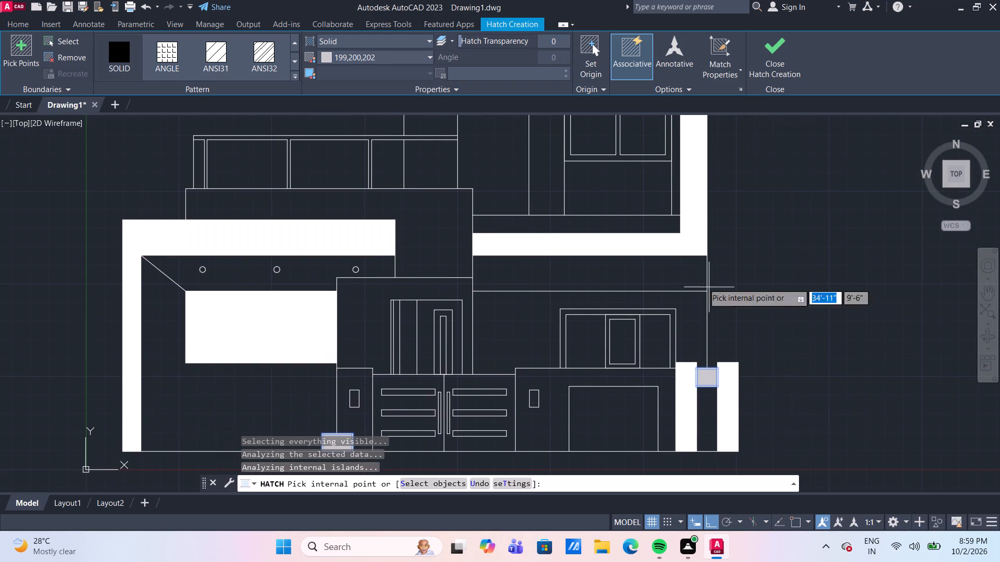
click(636, 223)
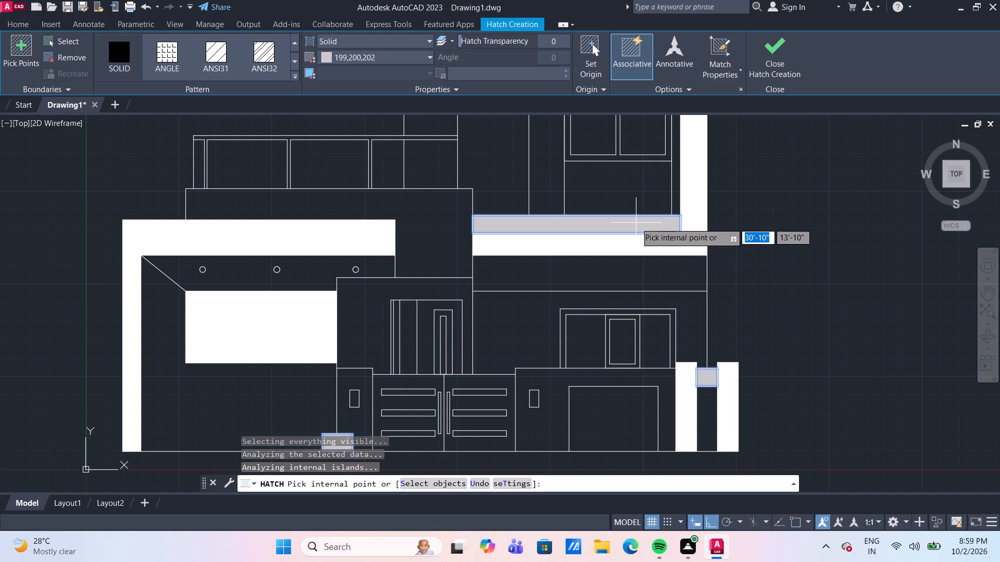
scroll(636, 223, down, 3)
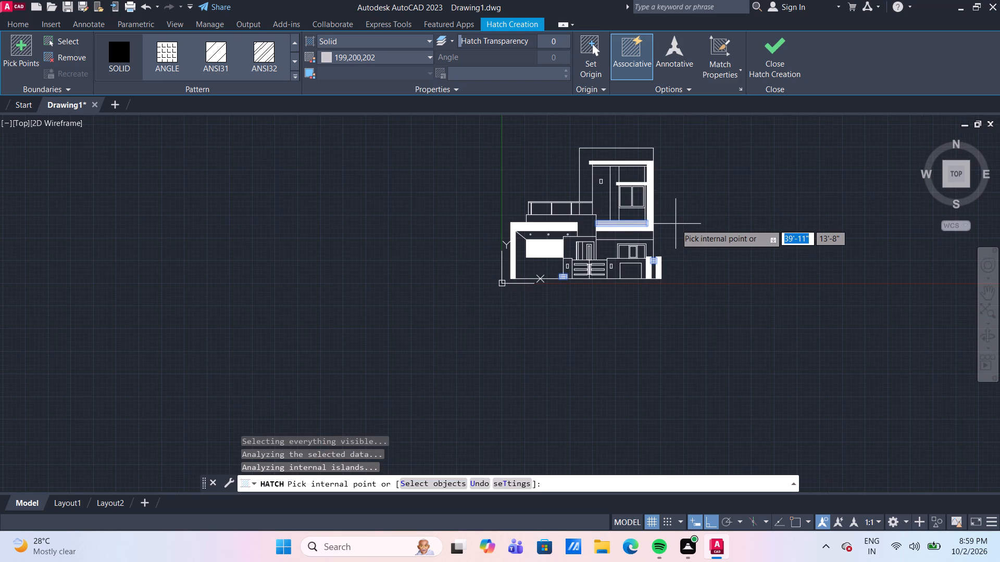
key(Return)
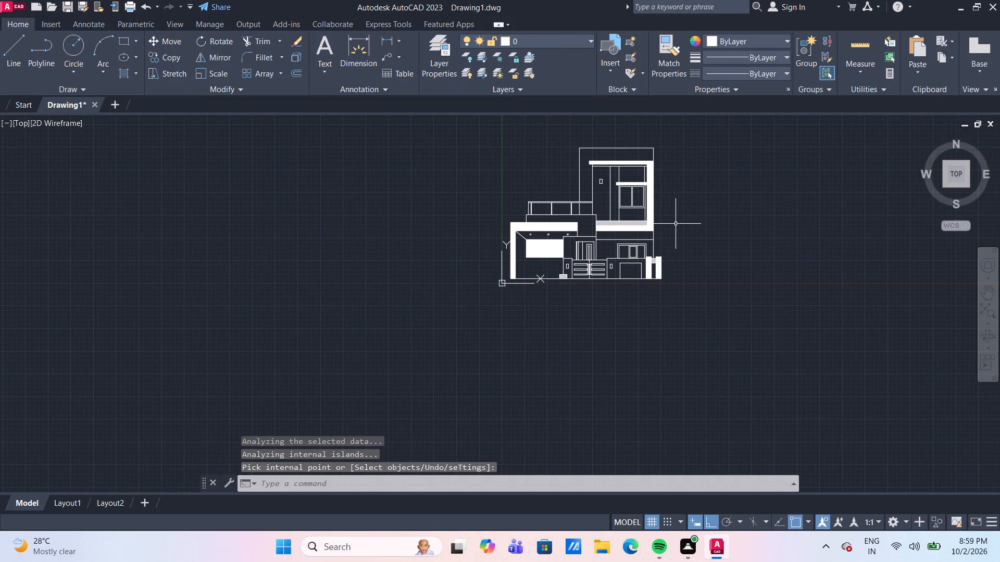
Start a solid hatch in colour 248,246,176 and fill the upper floor's outer wall band above and beside the white frame.
scroll(661, 255, up, 2)
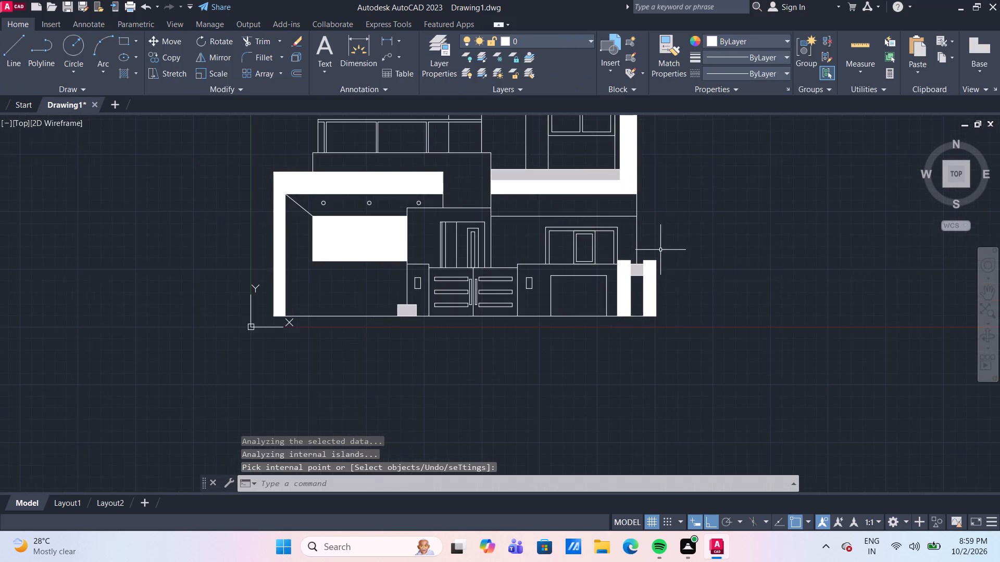
scroll(661, 243, down, 2)
middle_drag(688, 219, 676, 262)
scroll(573, 287, up, 2)
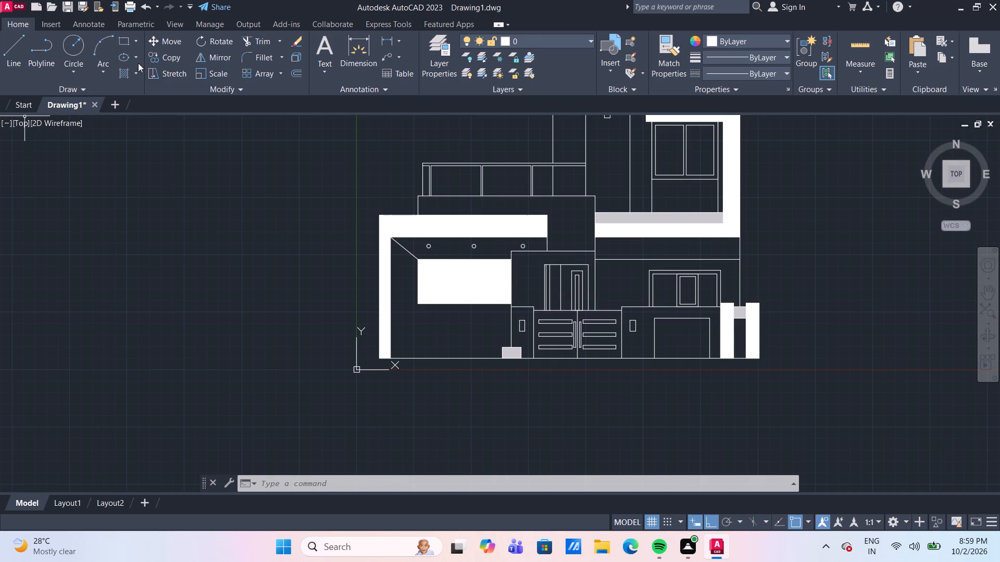
click(126, 78)
click(422, 59)
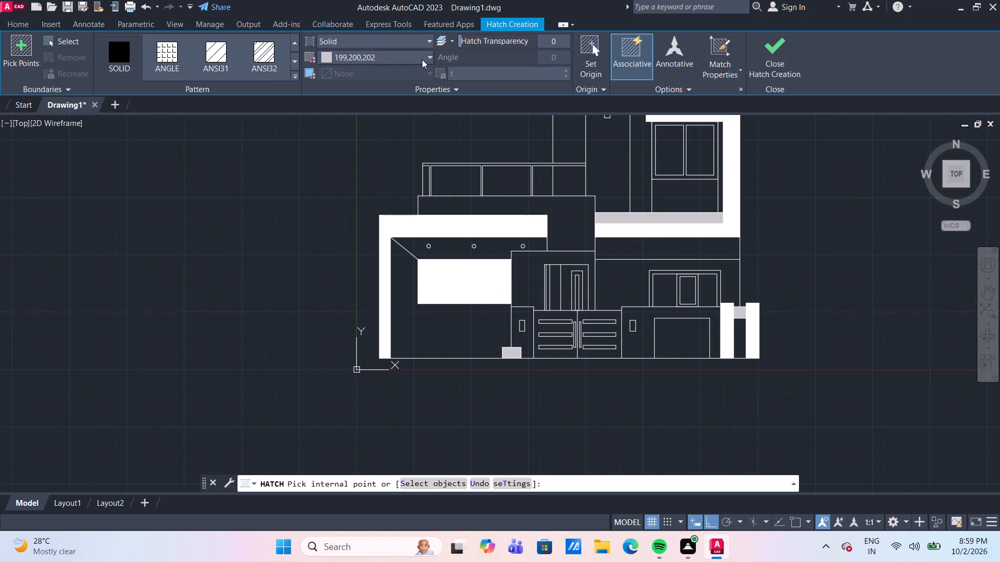
click(341, 167)
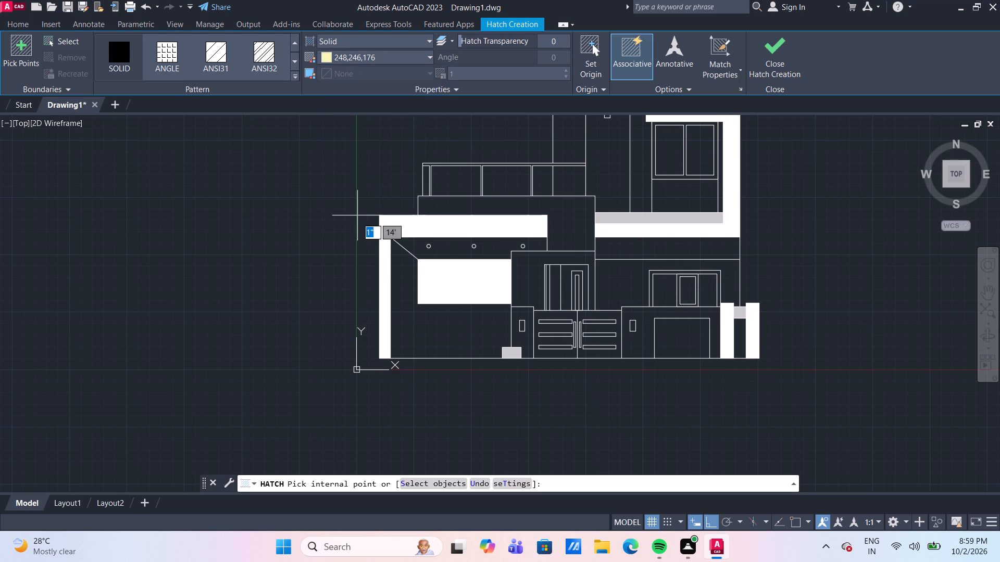
middle_drag(329, 258, 260, 304)
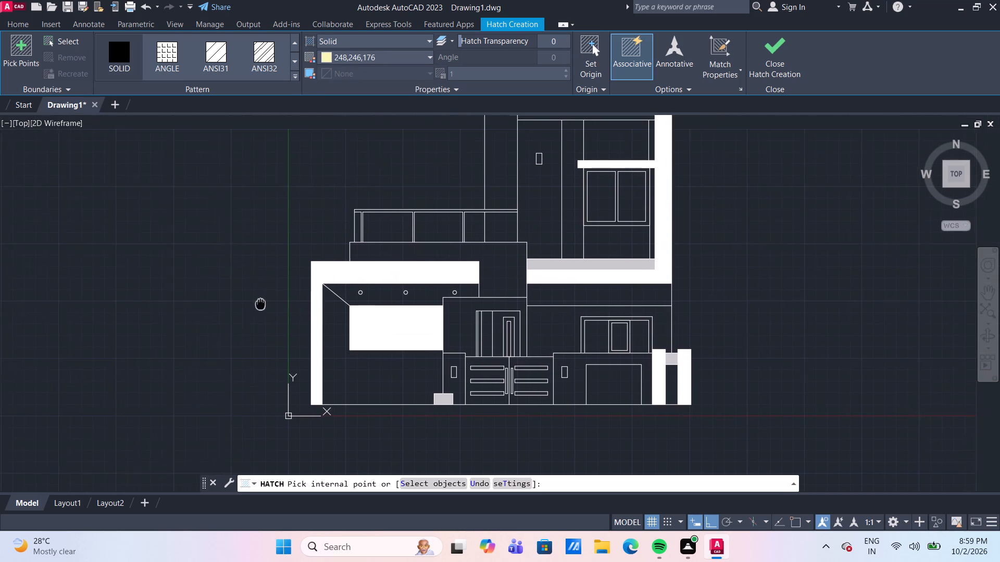
middle_drag(260, 304, 225, 313)
scroll(225, 313, down, 1)
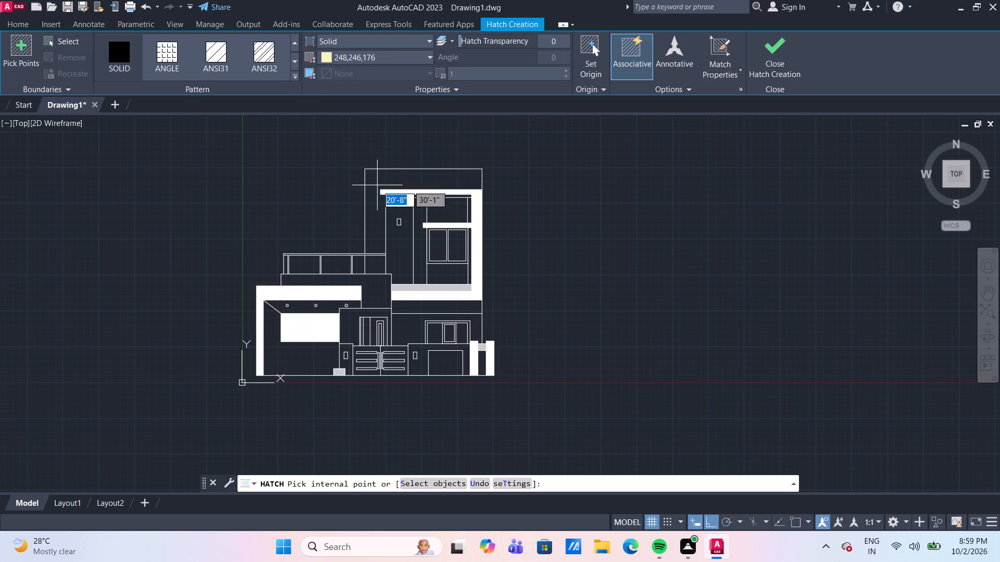
click(385, 183)
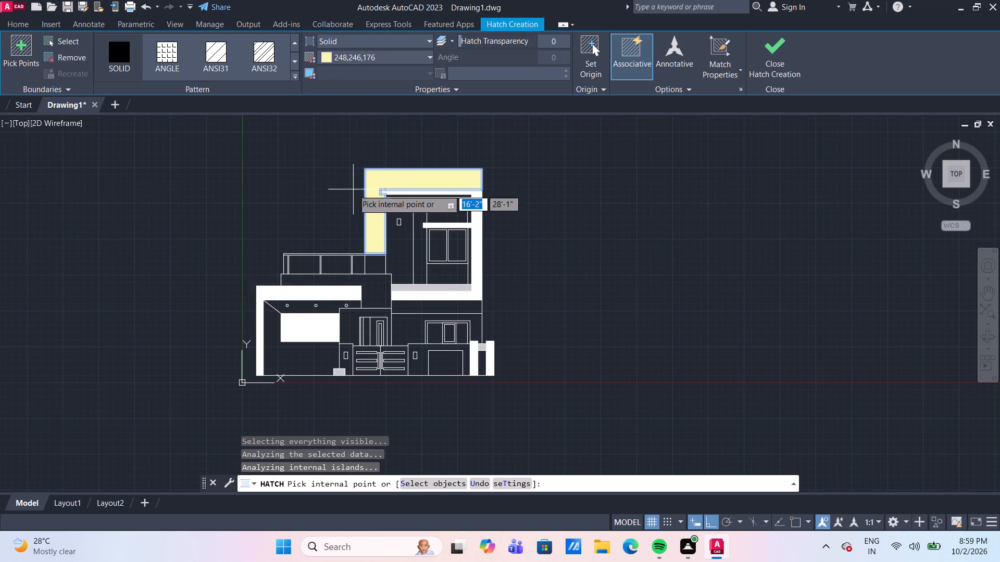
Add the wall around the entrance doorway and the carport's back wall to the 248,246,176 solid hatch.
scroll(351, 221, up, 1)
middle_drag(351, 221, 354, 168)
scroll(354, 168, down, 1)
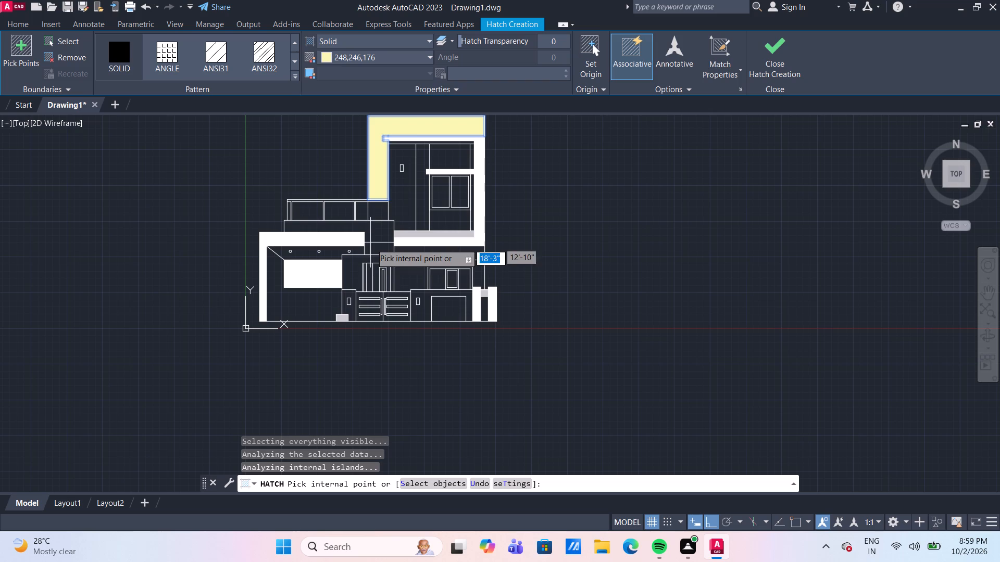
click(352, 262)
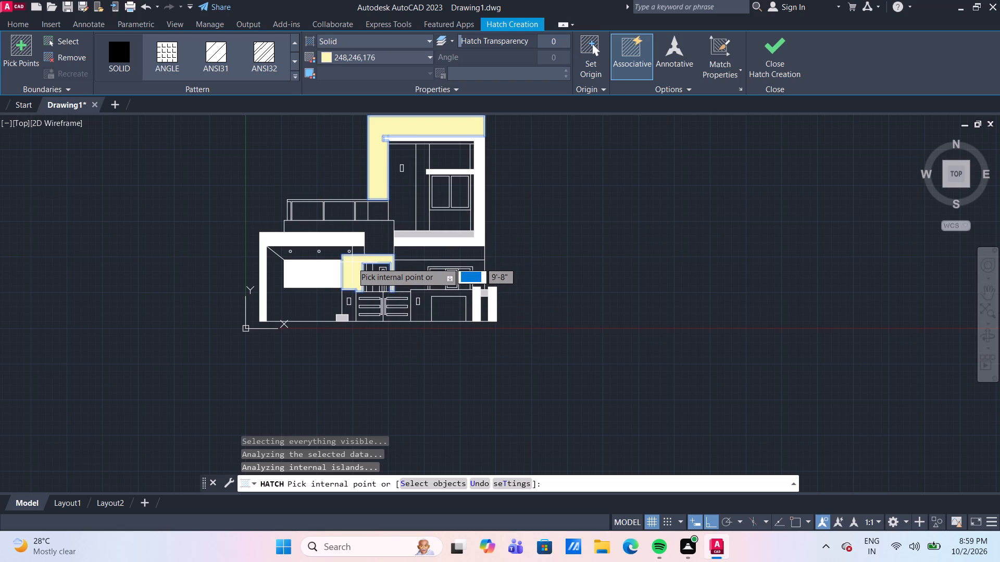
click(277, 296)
Add the boundary walls on both sides of the gate and the upper floor's vertical strip beside the window to the hatch and finish it.
scroll(408, 324, up, 2)
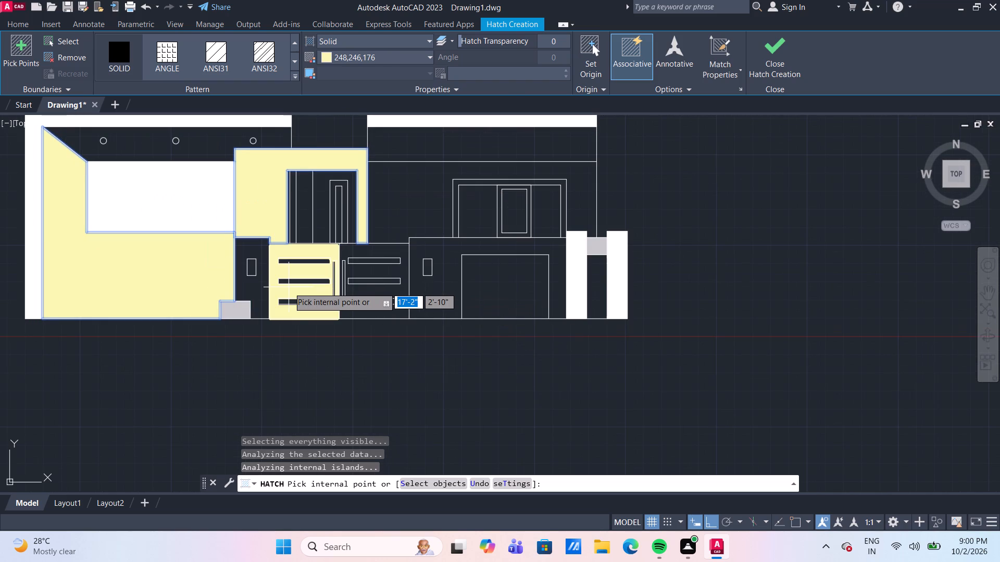
click(262, 288)
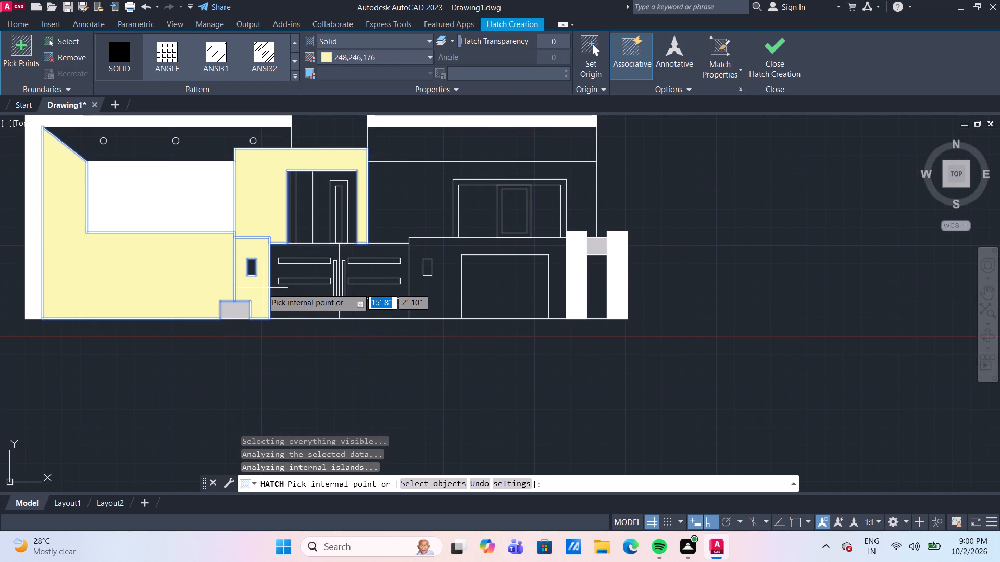
click(449, 292)
scroll(449, 292, down, 3)
scroll(433, 235, up, 3)
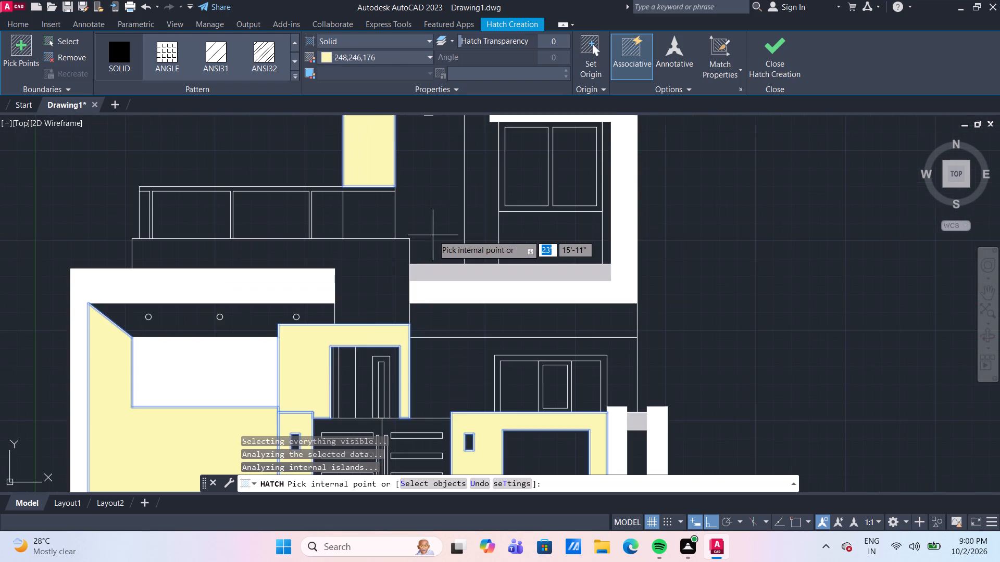
scroll(454, 219, down, 2)
scroll(463, 214, up, 1)
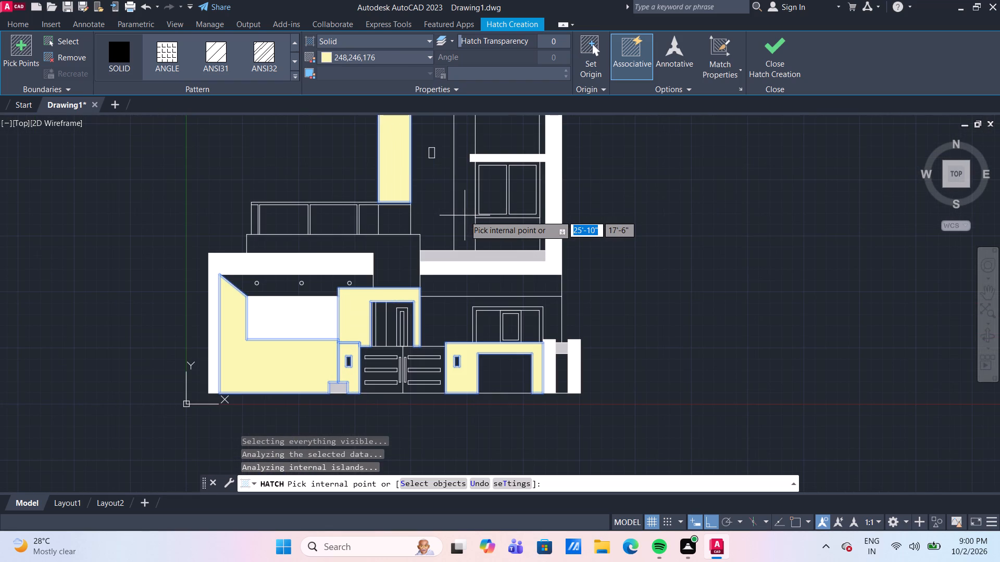
click(465, 215)
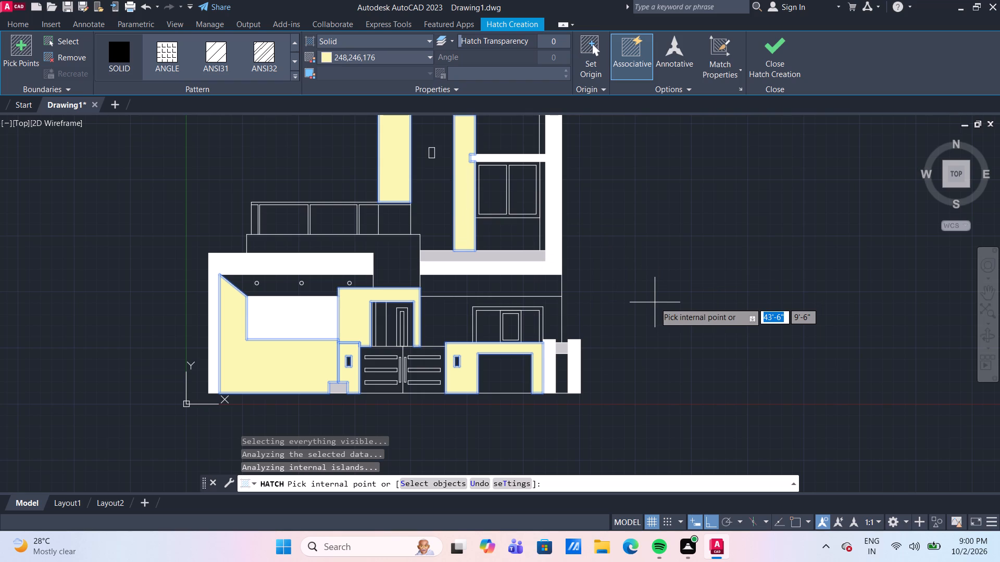
key(Return)
Trim away the pale yellow hatch from the carport's back wall and from the wall around the entrance doorway.
scroll(462, 255, down, 2)
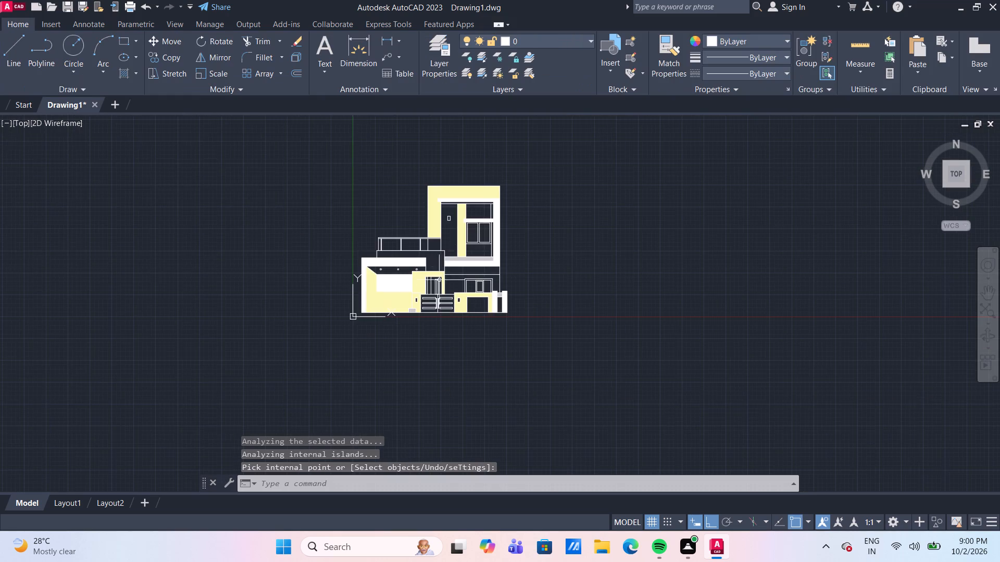
scroll(397, 291, up, 3)
middle_drag(410, 319, 422, 306)
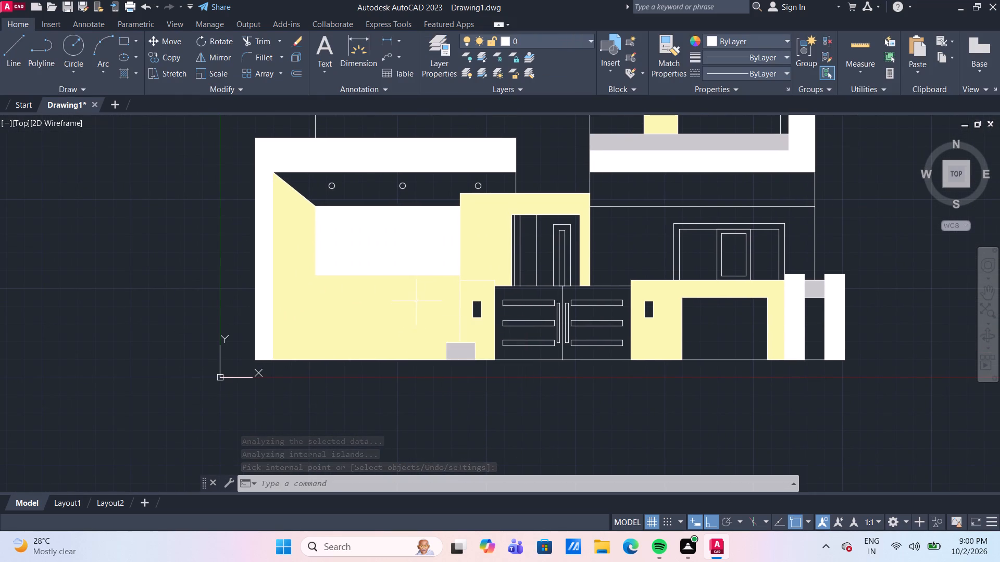
click(409, 295)
key(Escape)
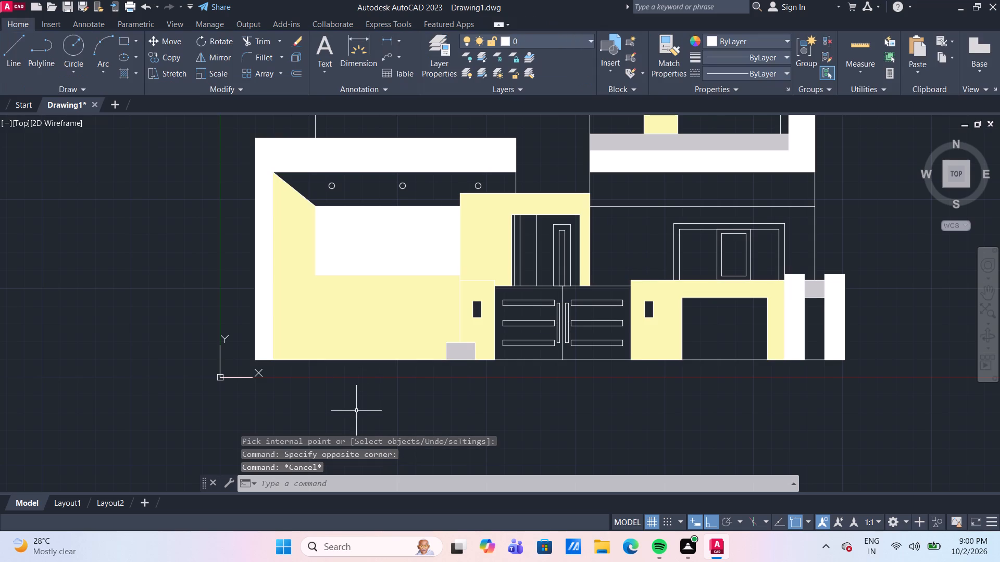
text(tr)
key(Return)
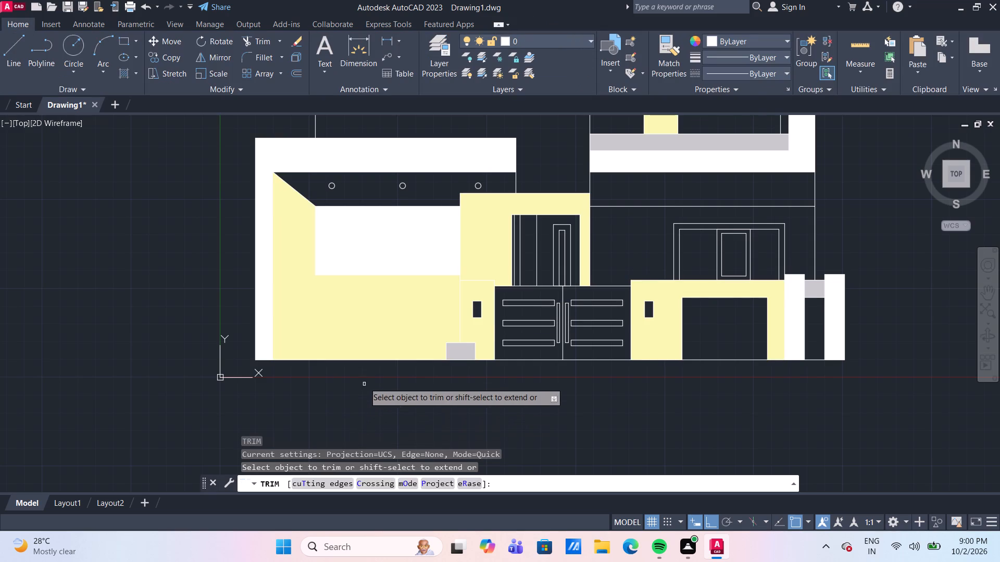
click(382, 310)
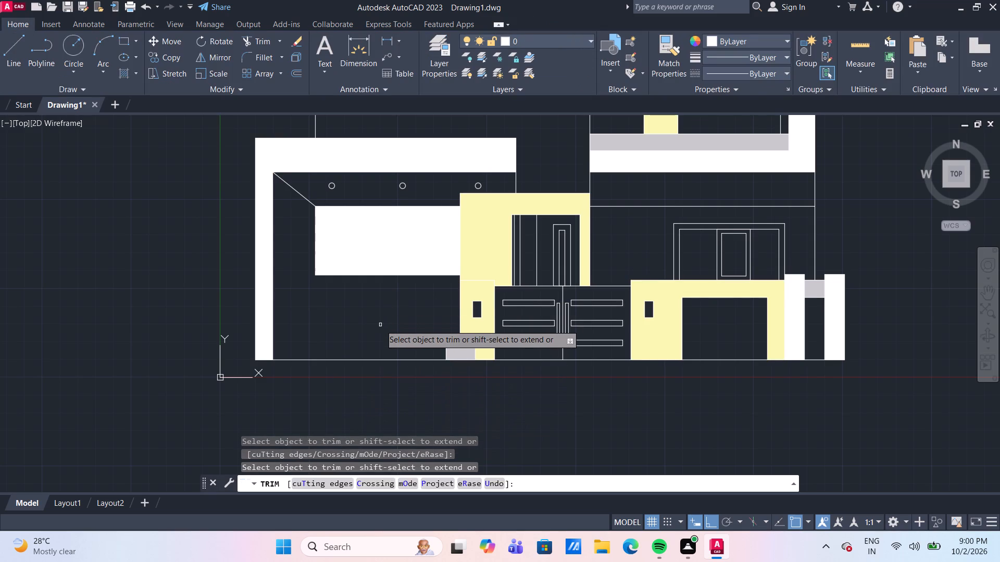
click(494, 229)
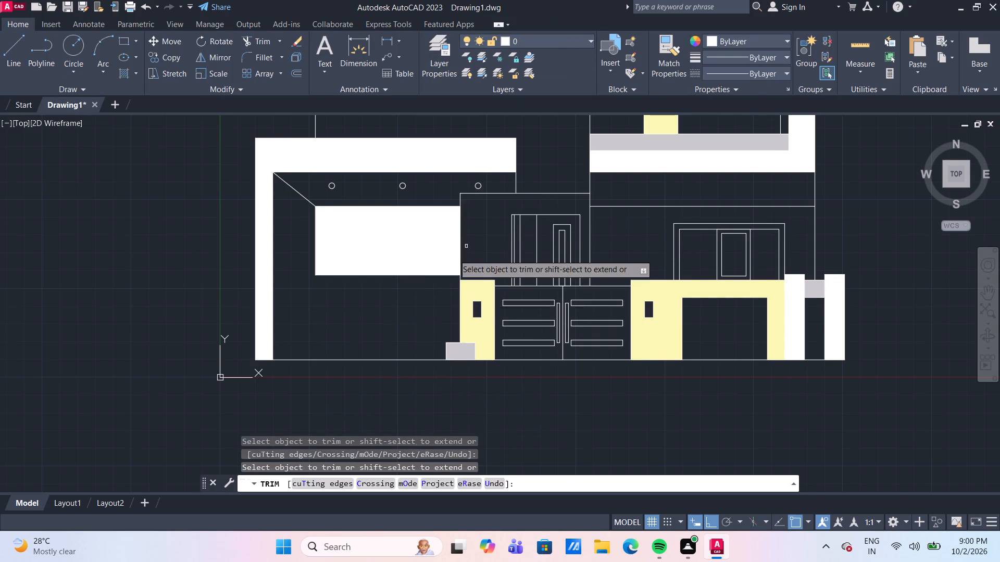
scroll(389, 321, down, 3)
scroll(469, 349, up, 1)
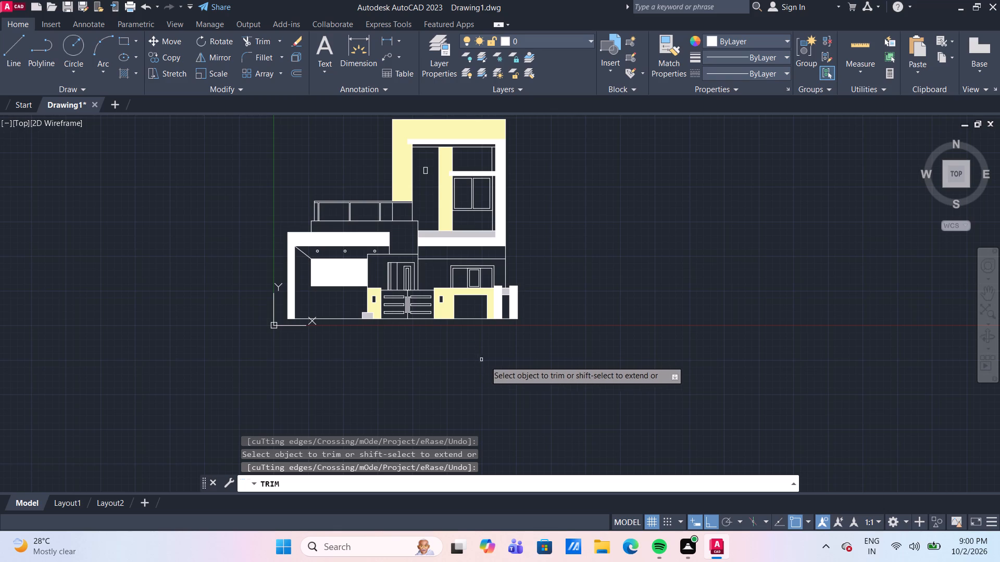
middle_drag(502, 364, 507, 374)
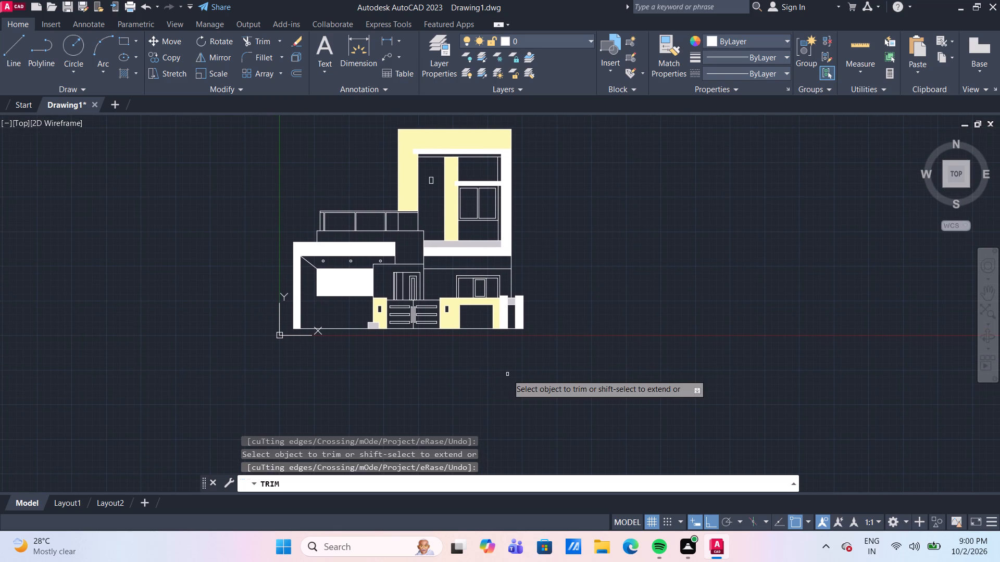
key(Escape)
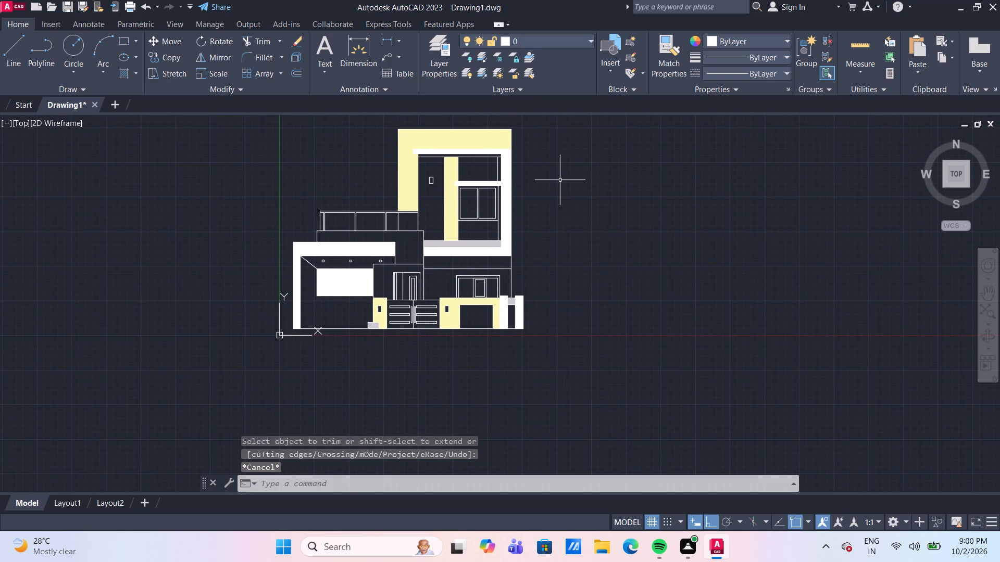
Start a solid hatch in colour 147,149,152 and fill the L-shaped band below the balcony railing.
scroll(535, 174, up, 2)
middle_drag(466, 154, 463, 200)
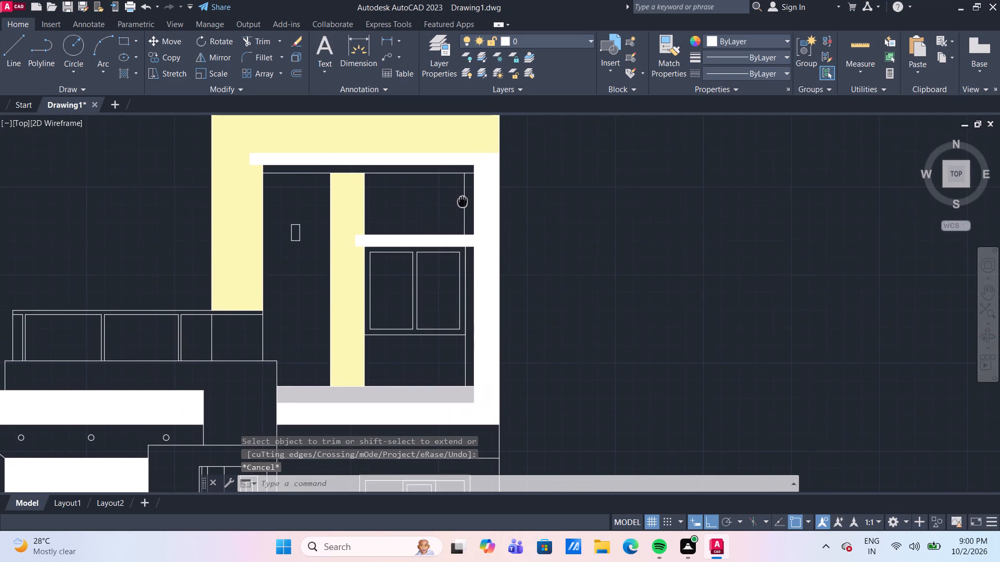
middle_drag(463, 200, 471, 204)
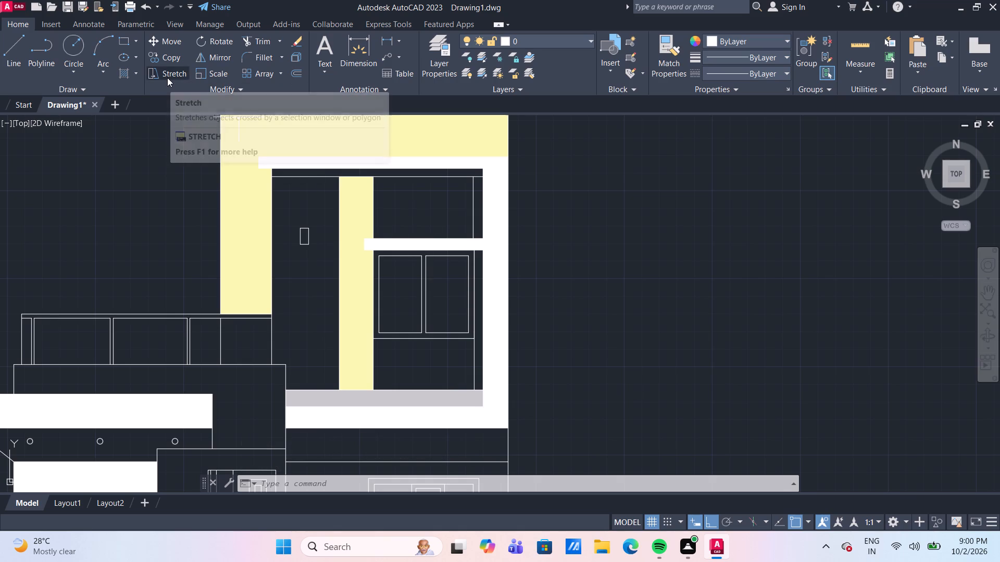
click(121, 75)
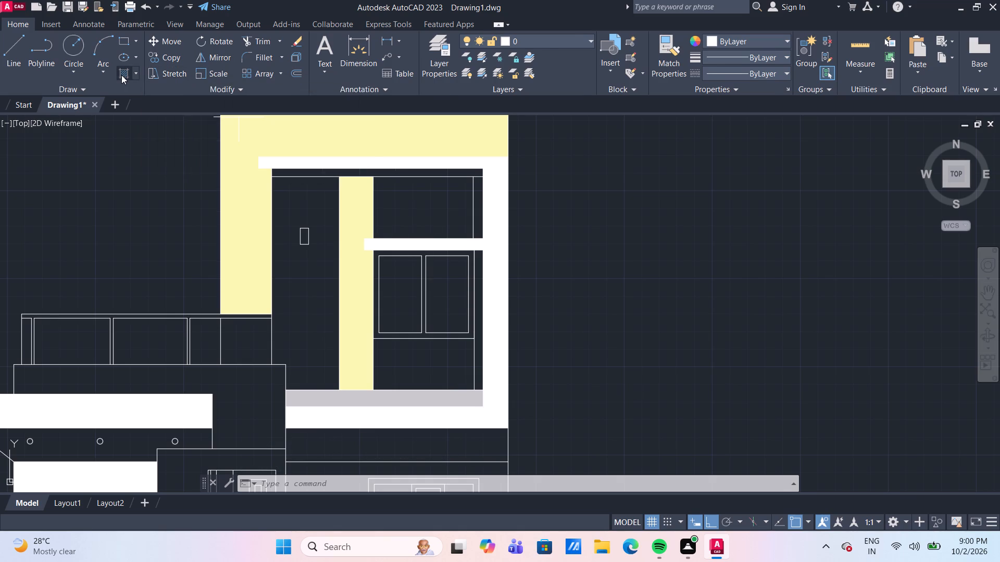
click(370, 55)
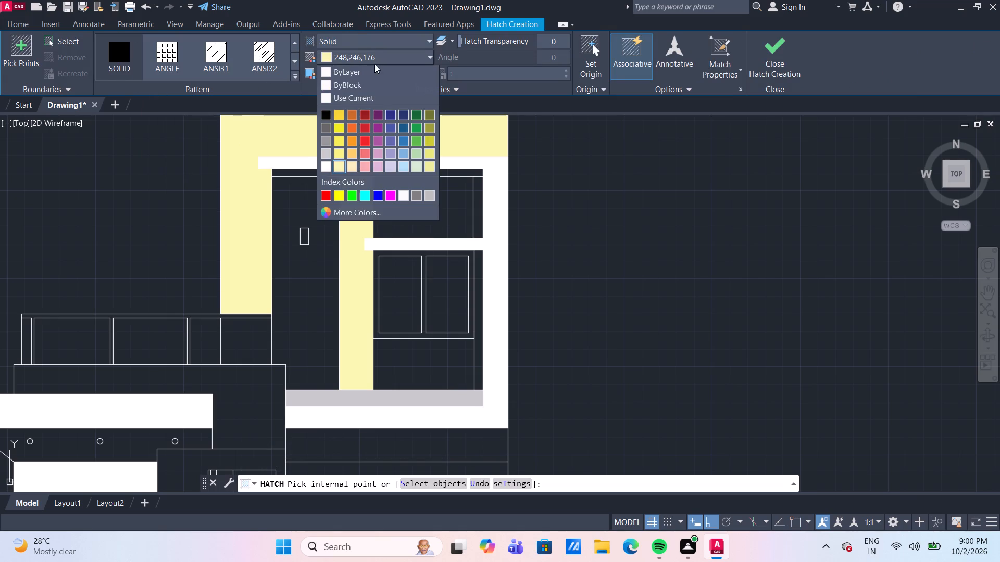
click(327, 144)
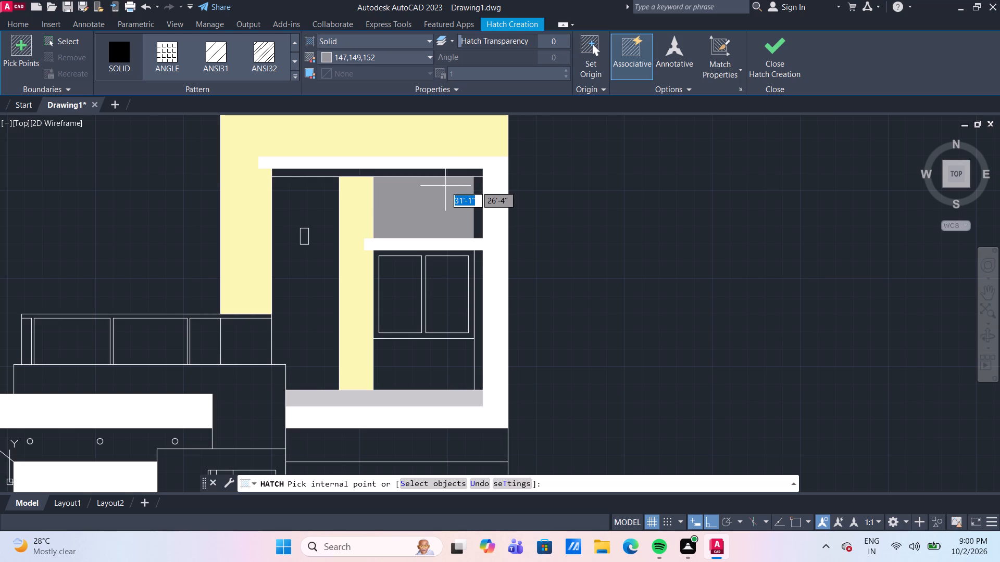
scroll(331, 309, down, 2)
middle_drag(313, 323, 327, 265)
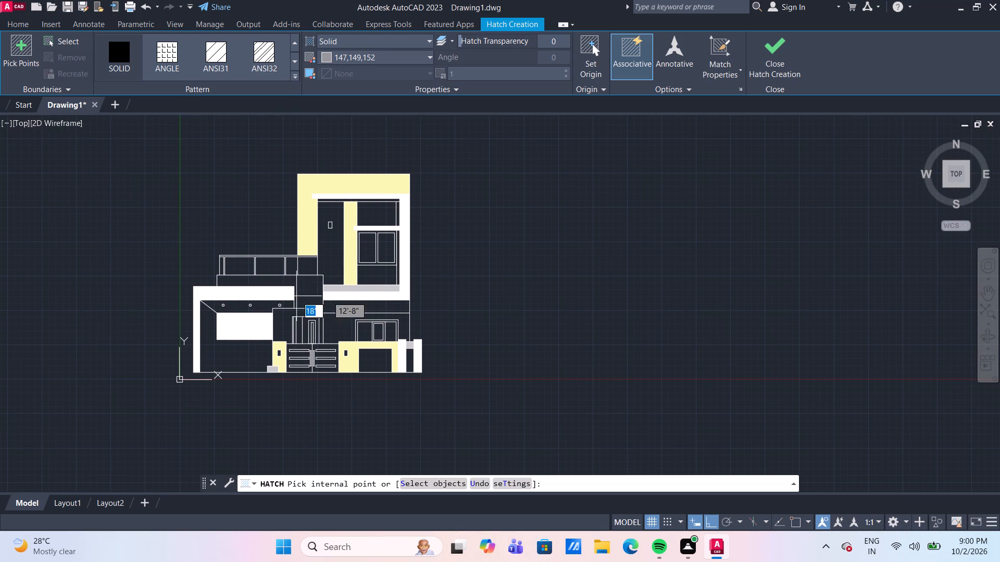
scroll(304, 287, up, 1)
click(304, 282)
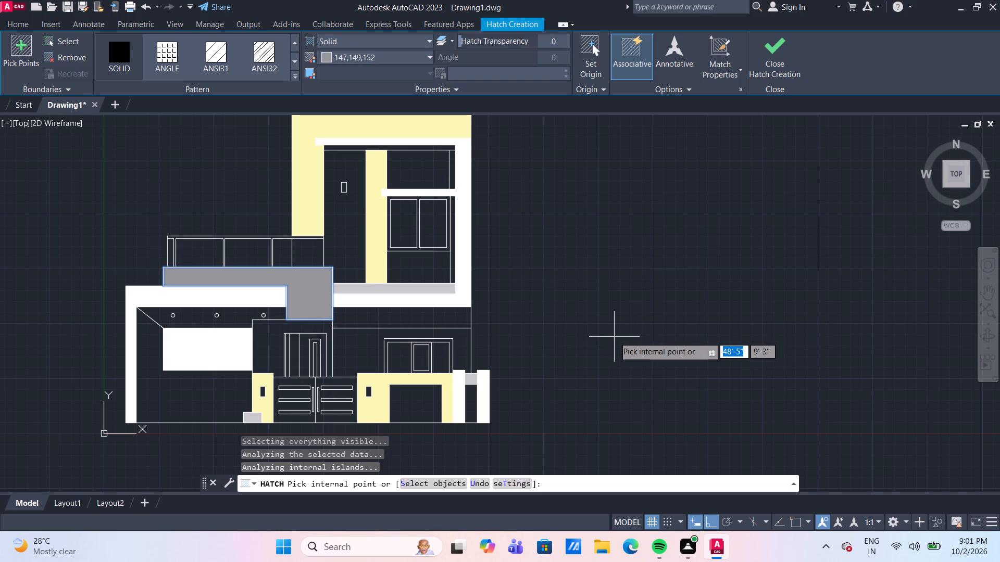
Add the boundary wall's rectangular panel, the wall around the ground-floor window and the band above it to the grey hatch and finish it.
click(418, 402)
click(353, 353)
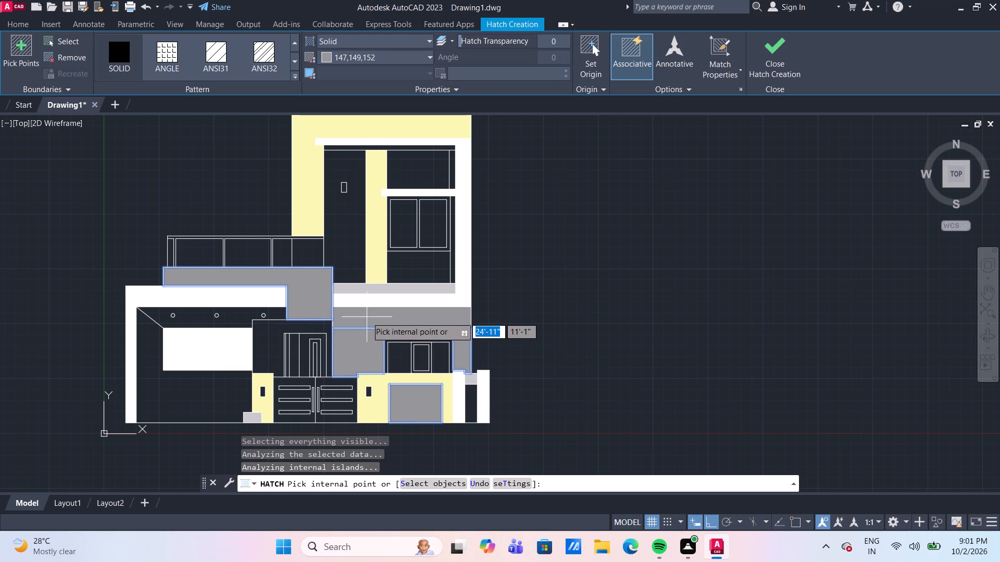
click(367, 317)
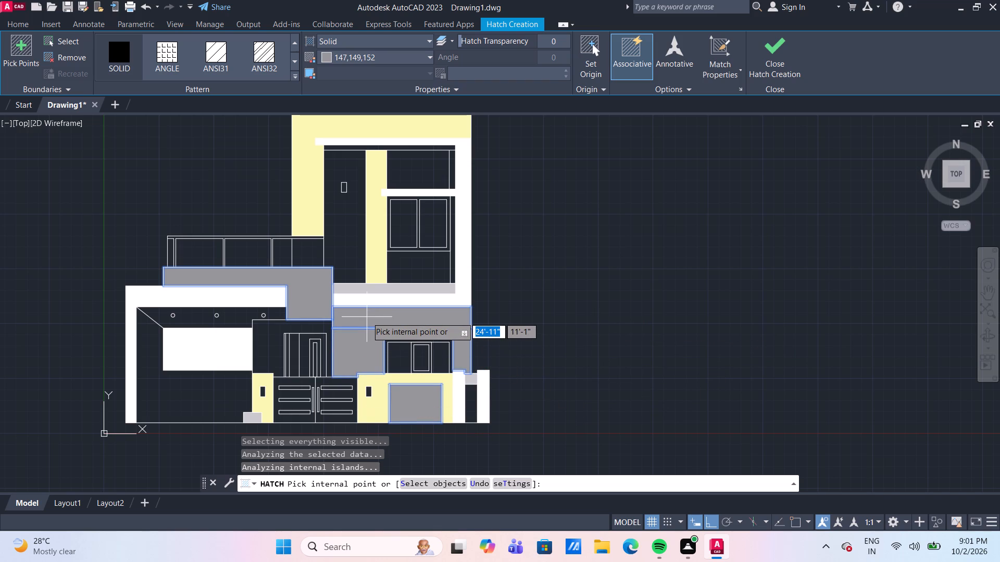
middle_drag(408, 164, 394, 223)
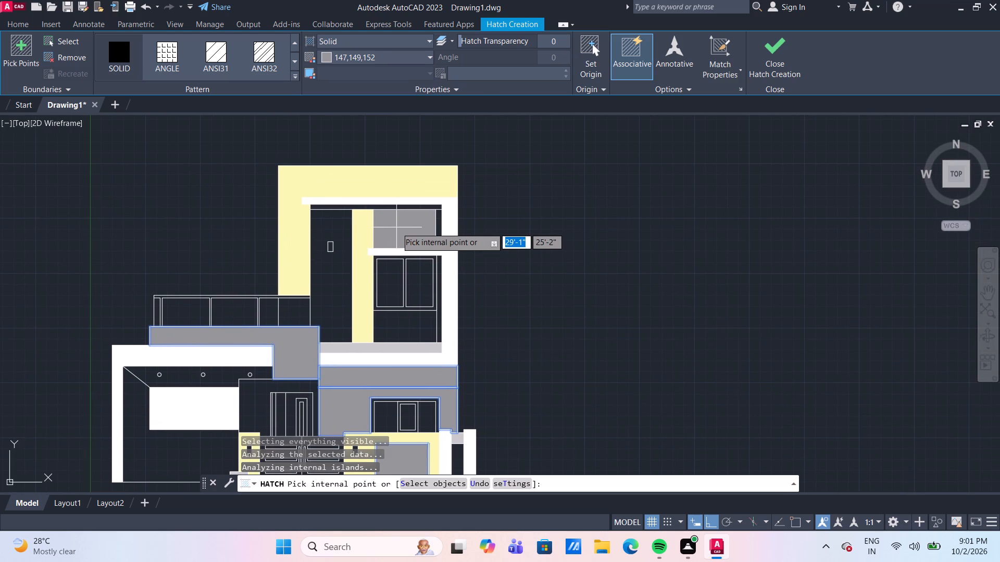
scroll(394, 237, up, 2)
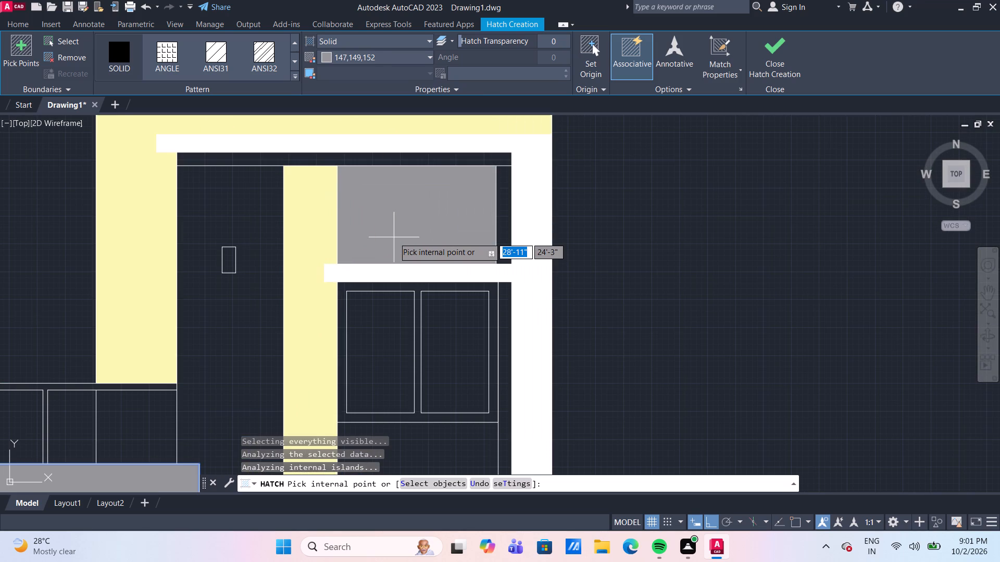
scroll(394, 237, down, 1)
key(Escape)
Delete the horizontal line crossing the grey wall above the ground-floor window.
scroll(545, 245, down, 2)
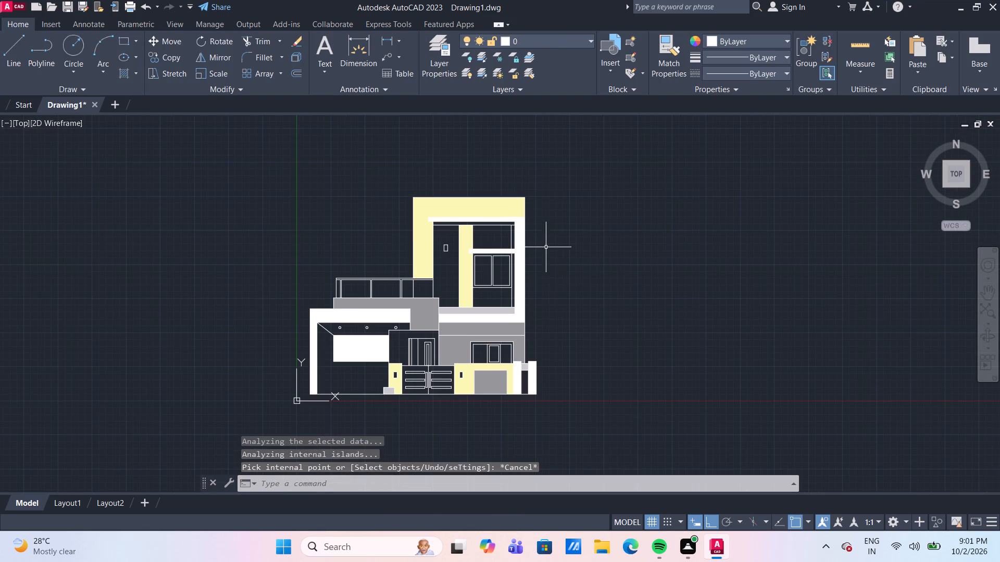
middle_drag(560, 286, 545, 242)
scroll(509, 220, up, 2)
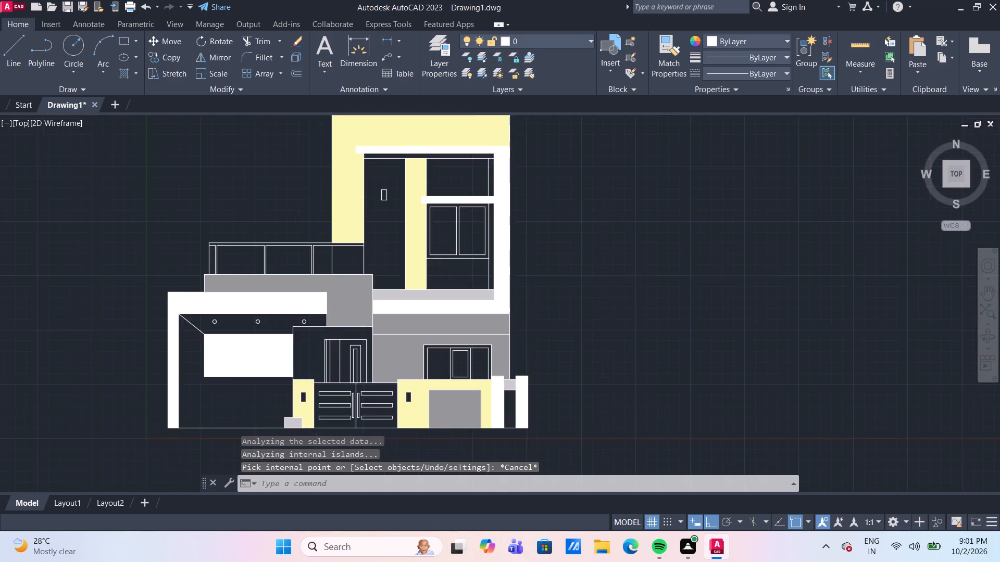
scroll(498, 249, down, 3)
scroll(467, 322, up, 3)
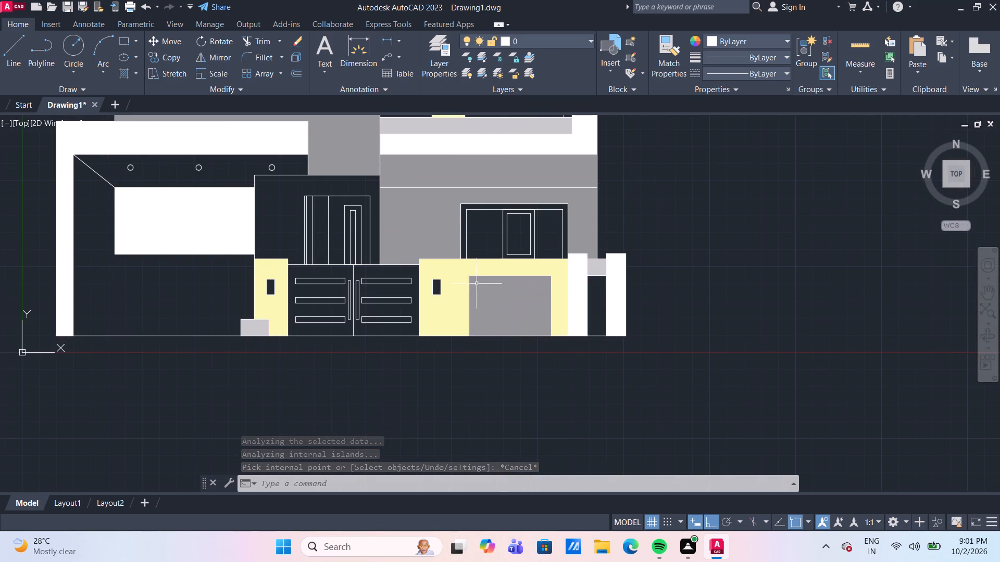
click(479, 188)
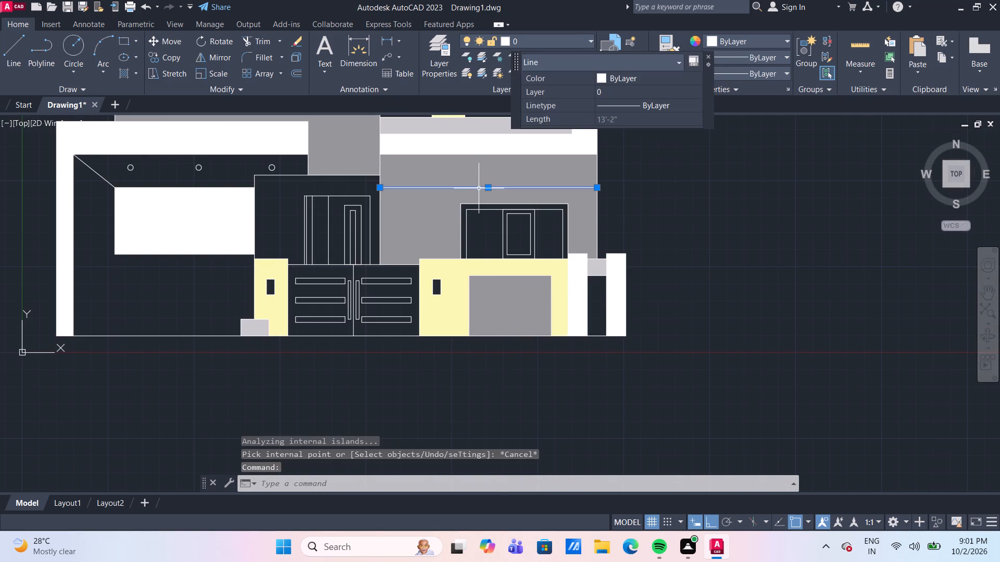
key(Delete)
Delete the white solid hatch that fills the frames, the upper window's ledge, the carport panel and the pillars.
scroll(479, 188, down, 2)
middle_drag(616, 161, 593, 238)
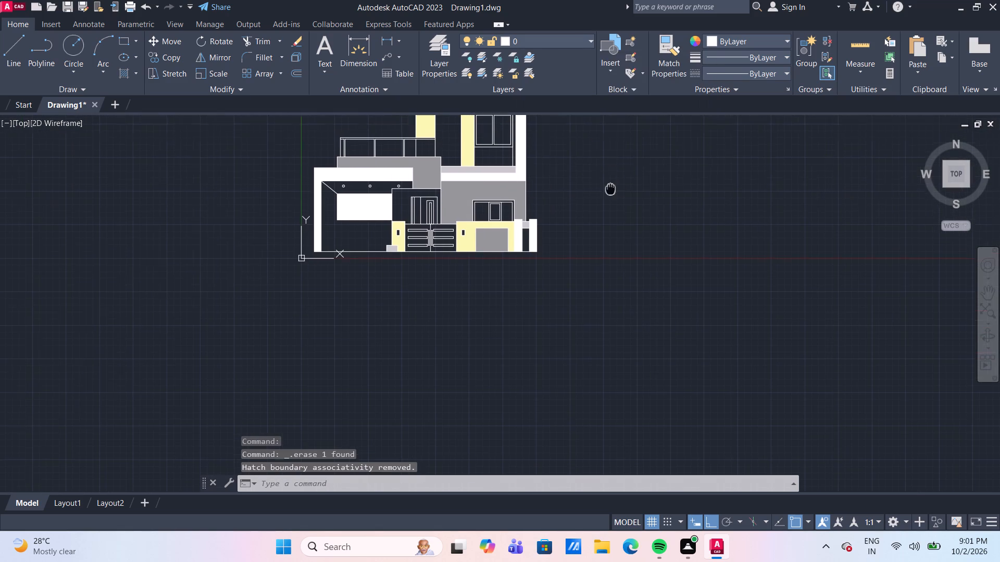
middle_drag(593, 238, 595, 269)
scroll(471, 215, up, 3)
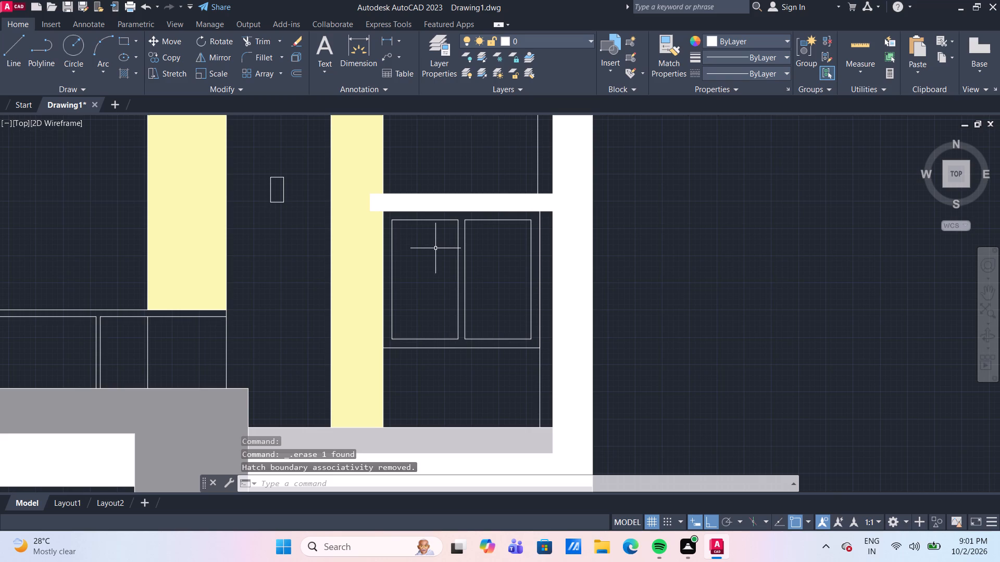
middle_drag(436, 249, 432, 237)
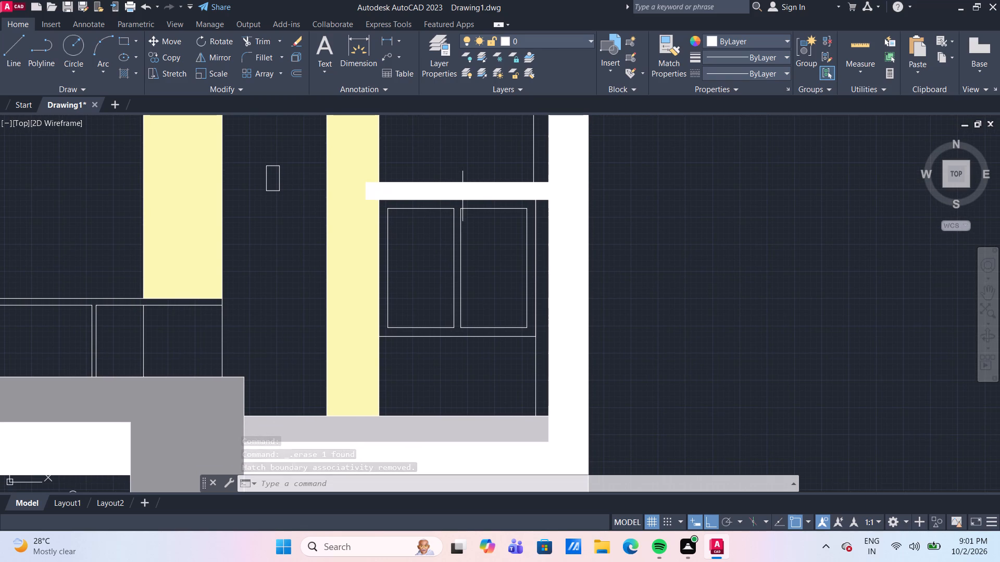
key(Escape)
scroll(463, 194, down, 1)
click(465, 189)
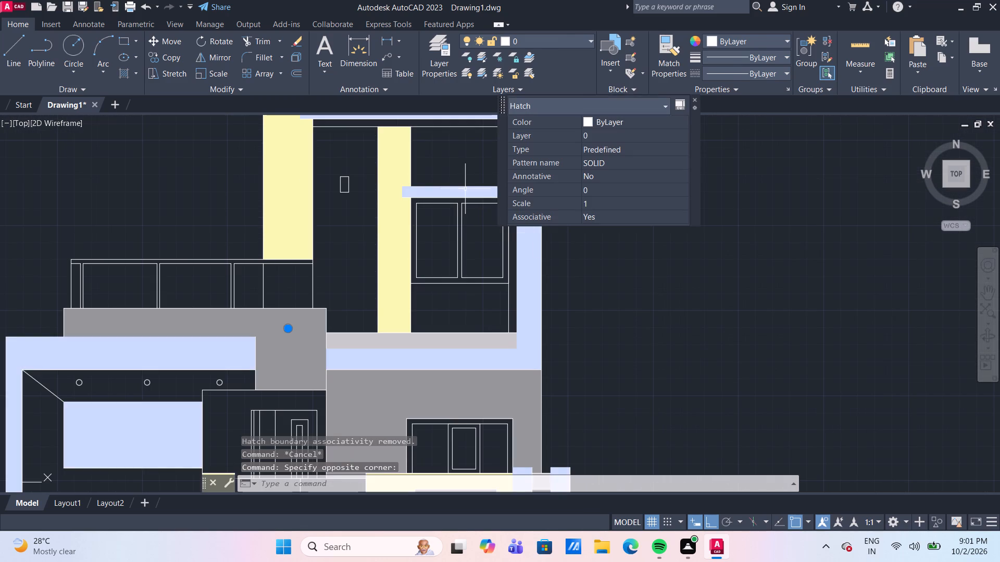
key(Delete)
Examine the upper-floor window, the ledge above it and the surrounding frame outlines.
scroll(492, 236, up, 1)
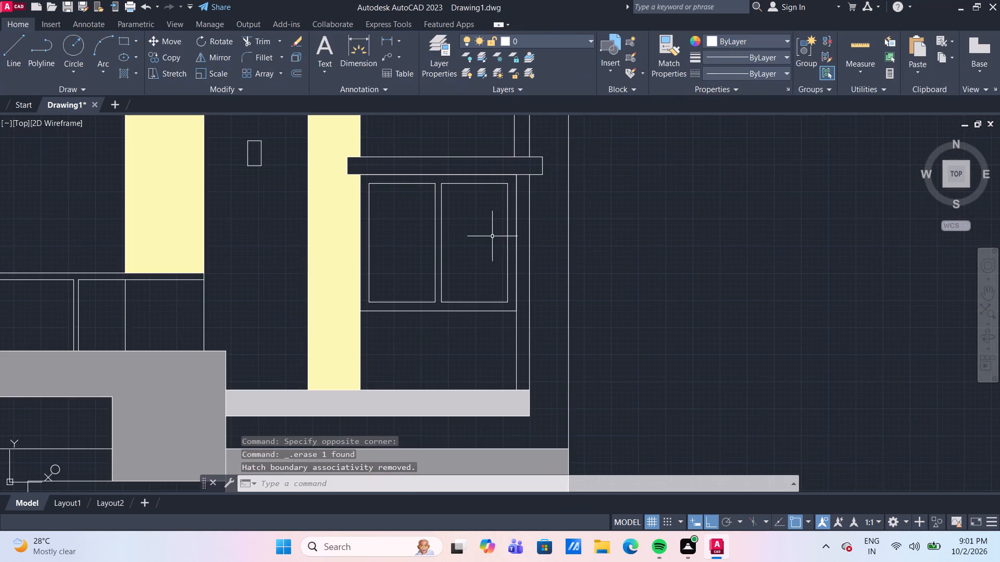
middle_drag(492, 236, 505, 266)
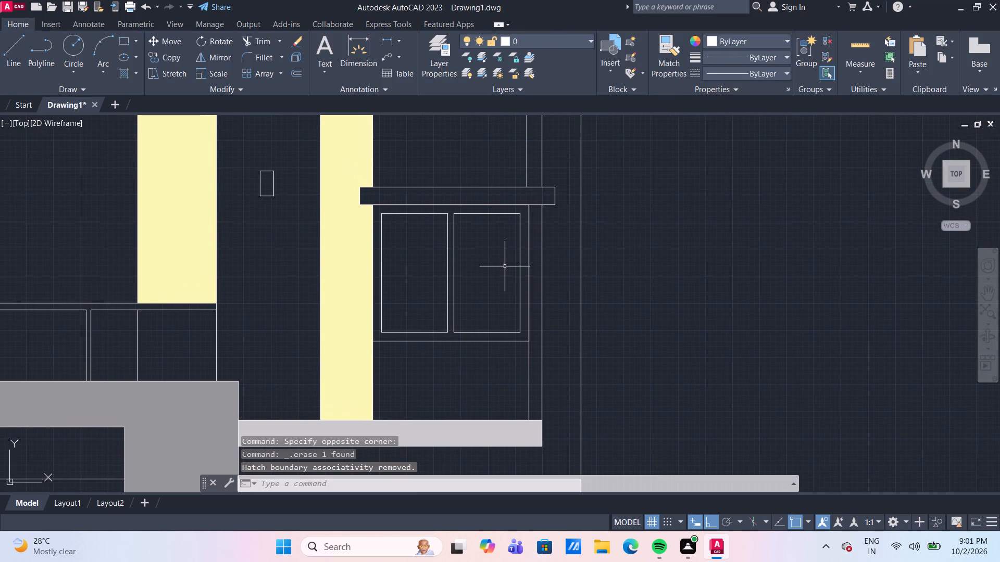
middle_drag(432, 287, 430, 279)
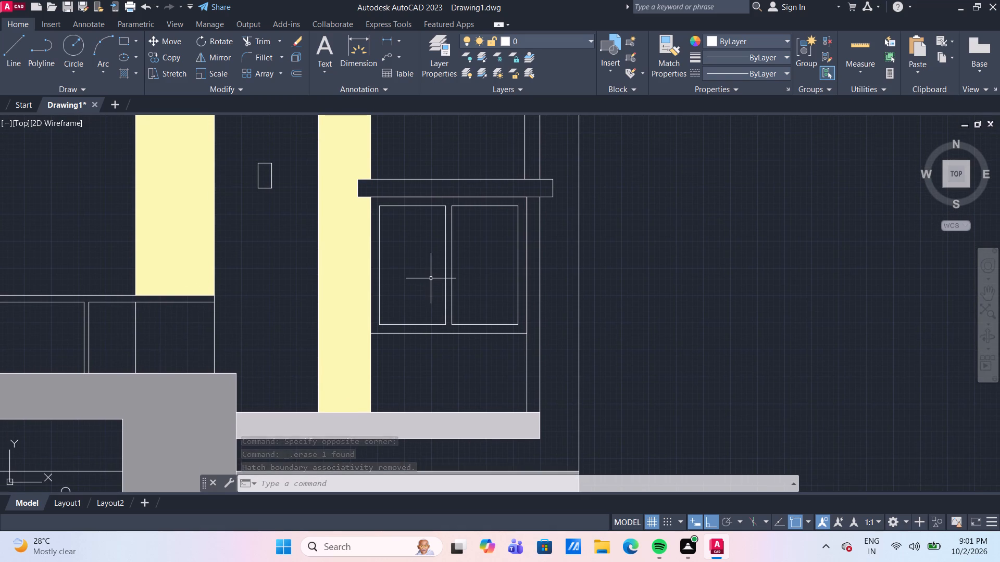
middle_click(430, 265)
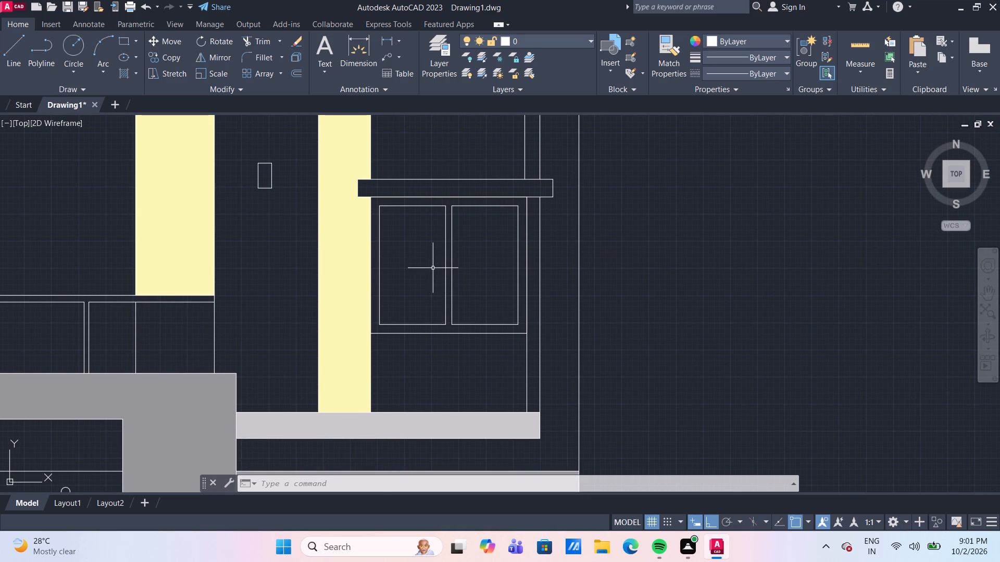
middle_drag(450, 329, 450, 304)
scroll(450, 304, down, 1)
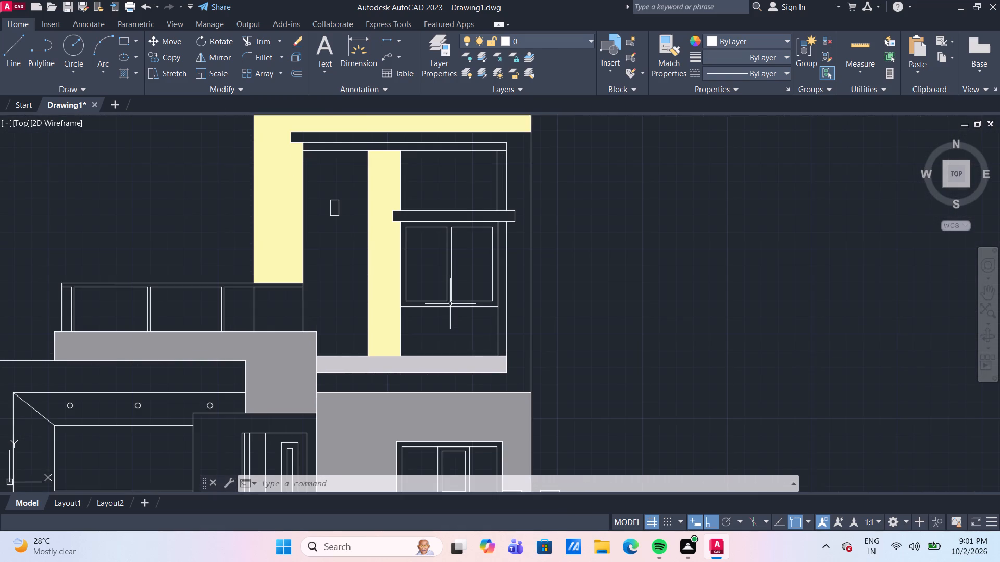
scroll(443, 293, up, 1)
middle_drag(440, 290, 442, 284)
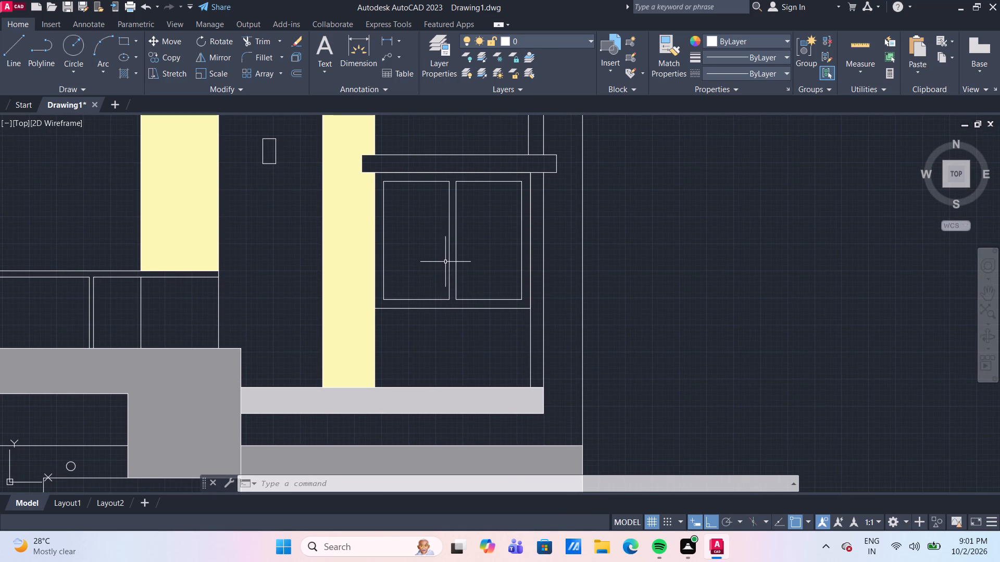
scroll(439, 277, down, 1)
scroll(445, 309, up, 1)
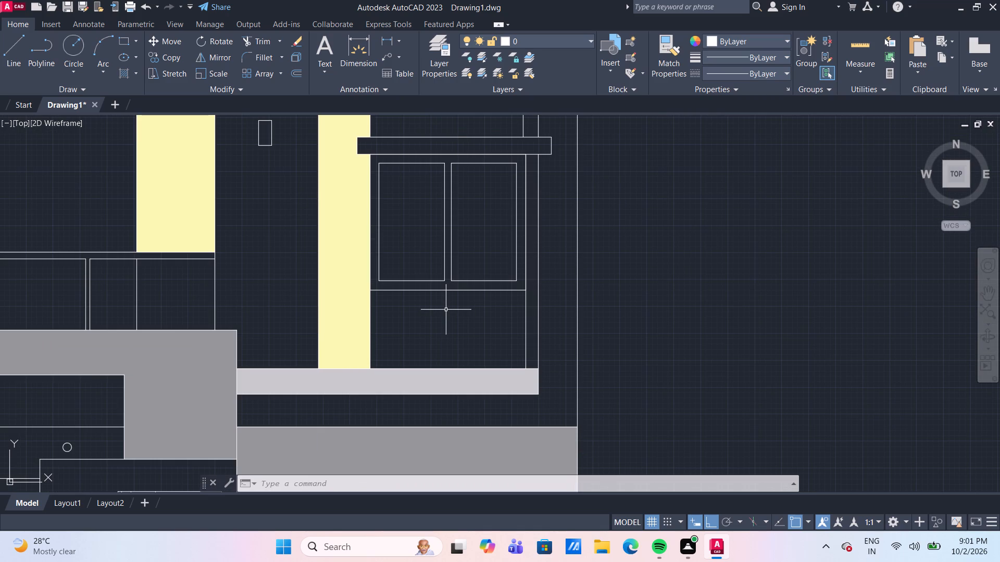
Delete the two inner vertical lines between the panes of the ground-floor window beside the yellow pillar.
key(Escape)
drag(505, 314, 498, 304)
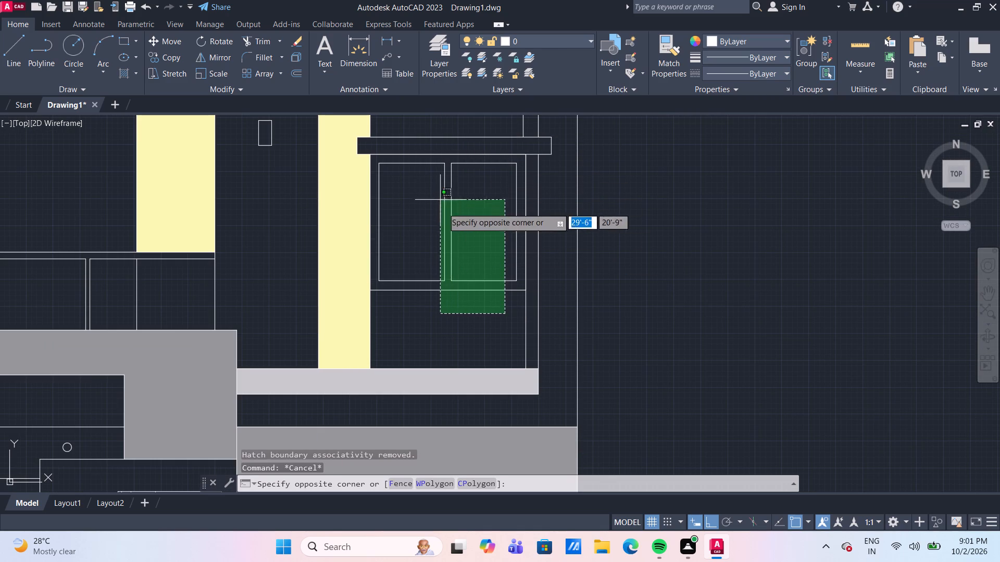
key(Escape)
drag(465, 238, 453, 225)
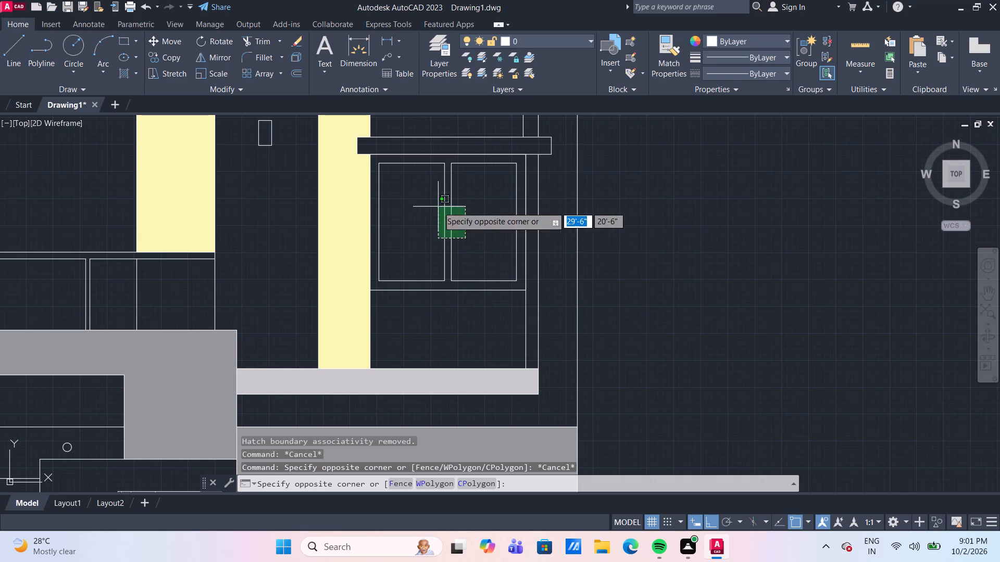
click(438, 207)
key(Delete)
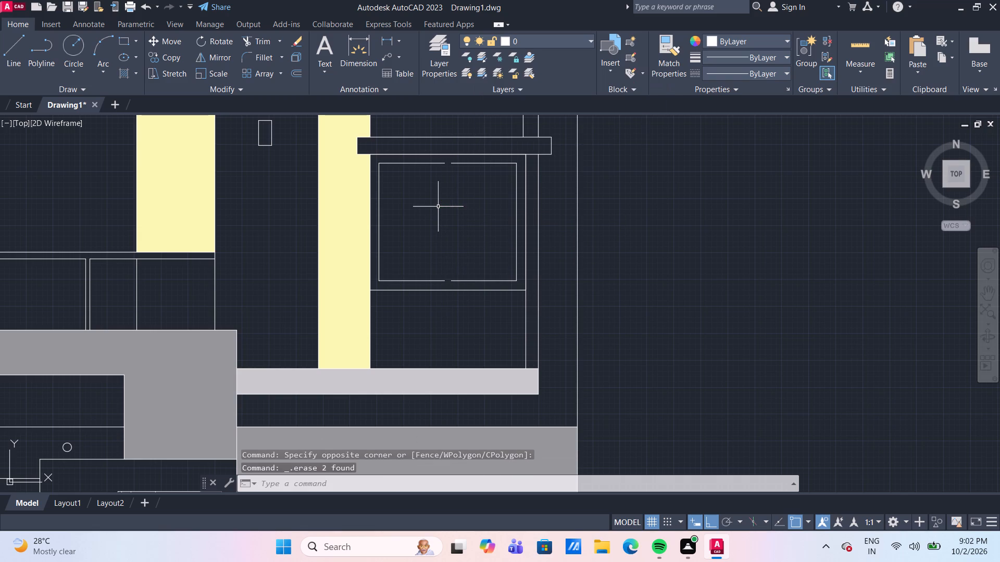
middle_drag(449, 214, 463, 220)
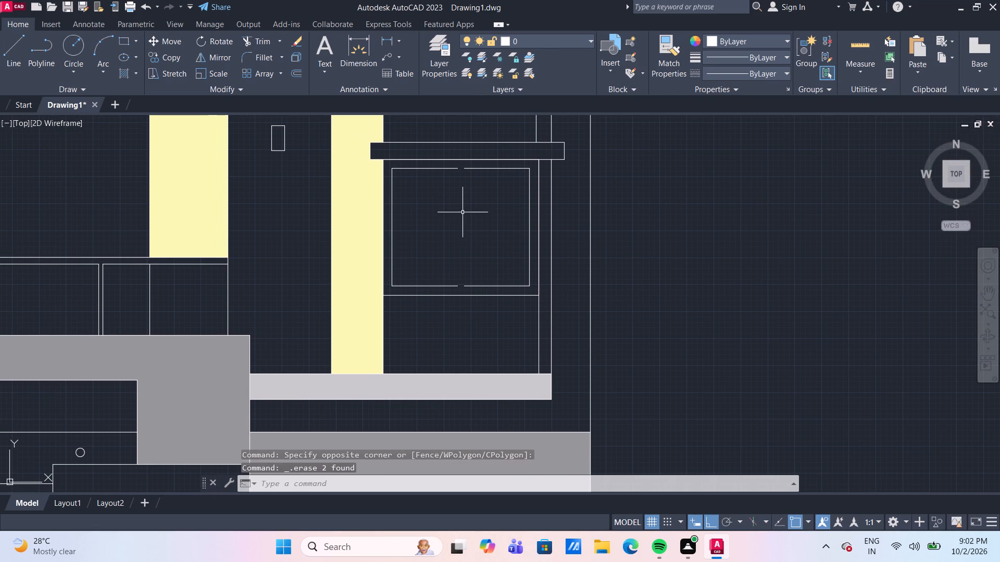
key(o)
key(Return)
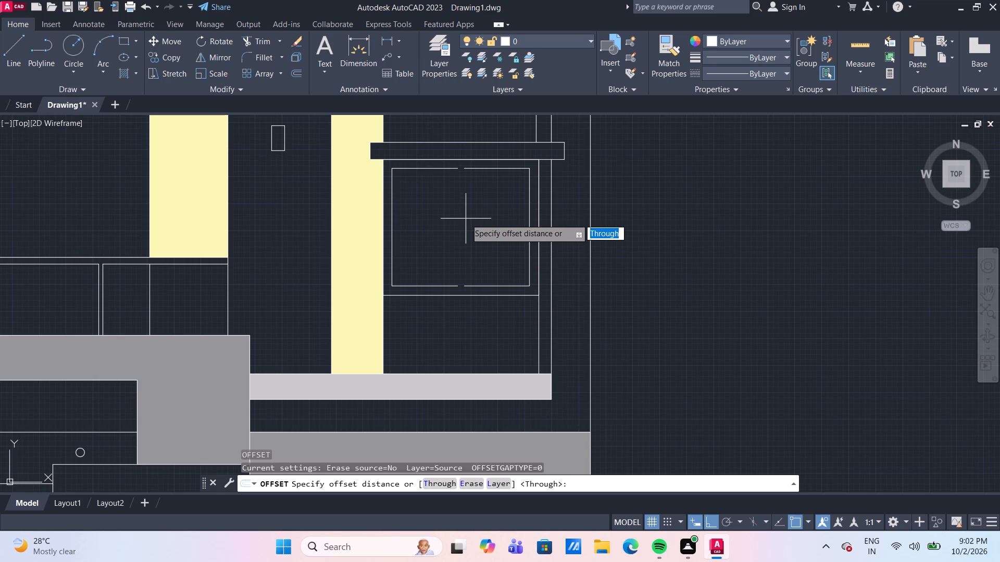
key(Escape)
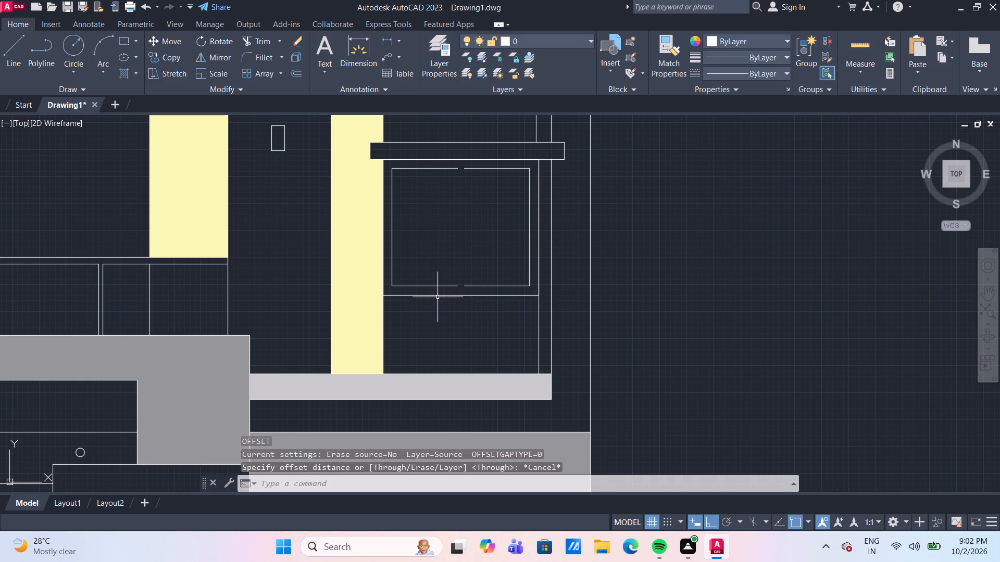
Delete the horizontal line just below the window, running from the yellow pillar to the frame.
click(437, 297)
key(Delete)
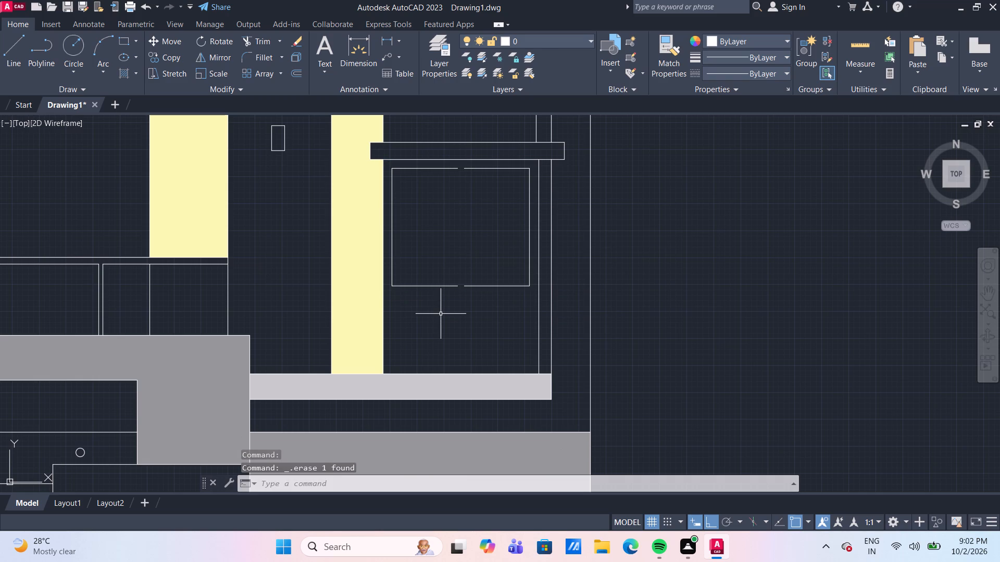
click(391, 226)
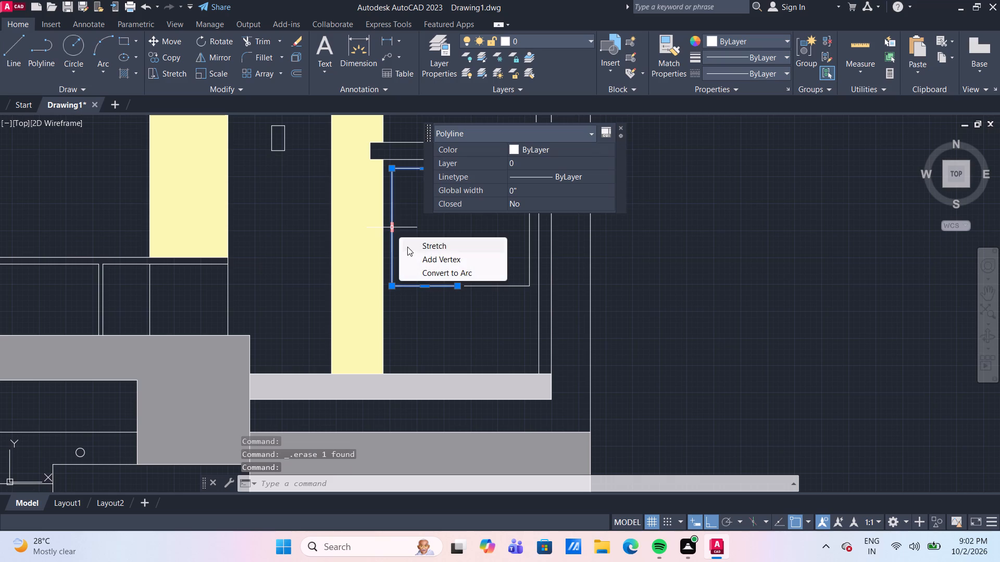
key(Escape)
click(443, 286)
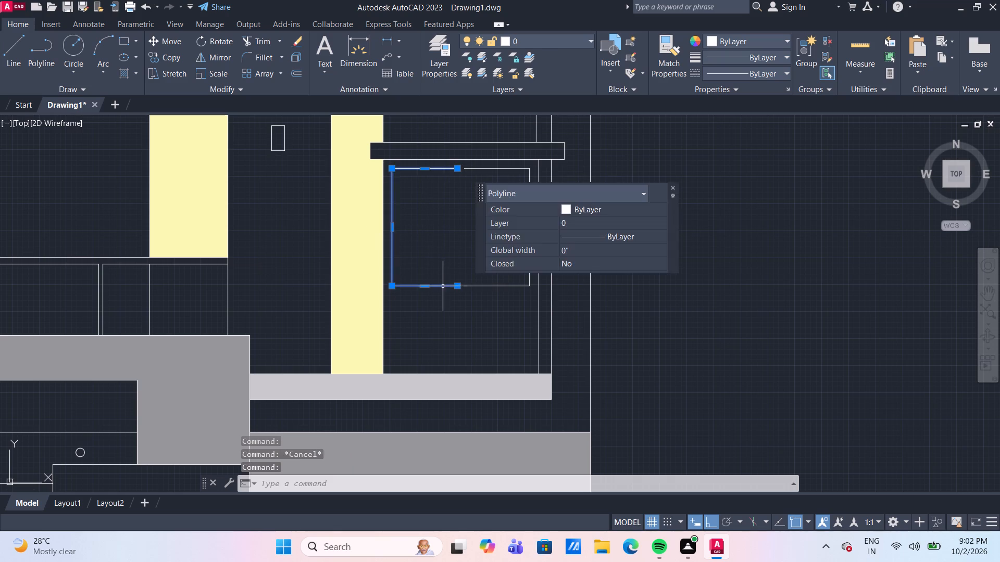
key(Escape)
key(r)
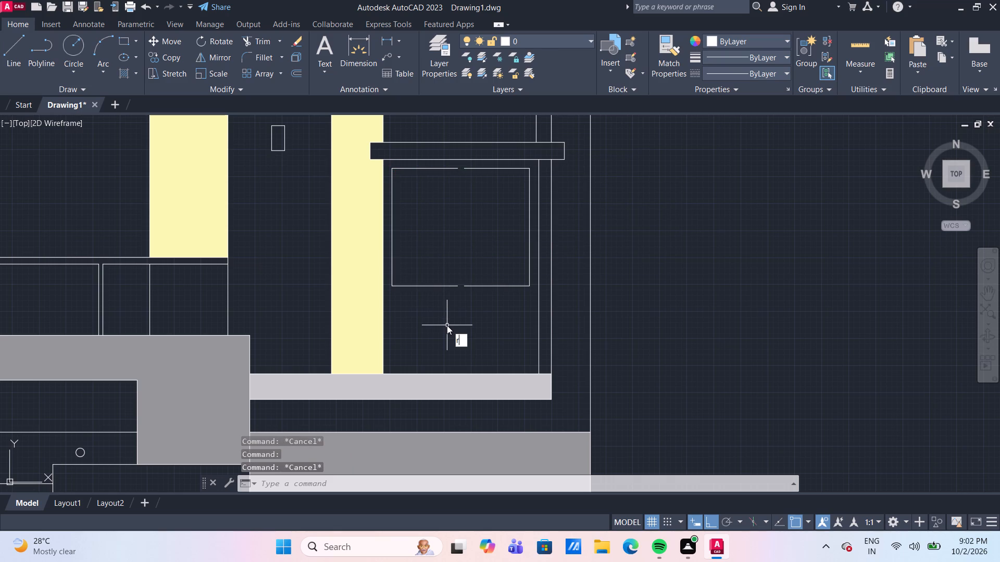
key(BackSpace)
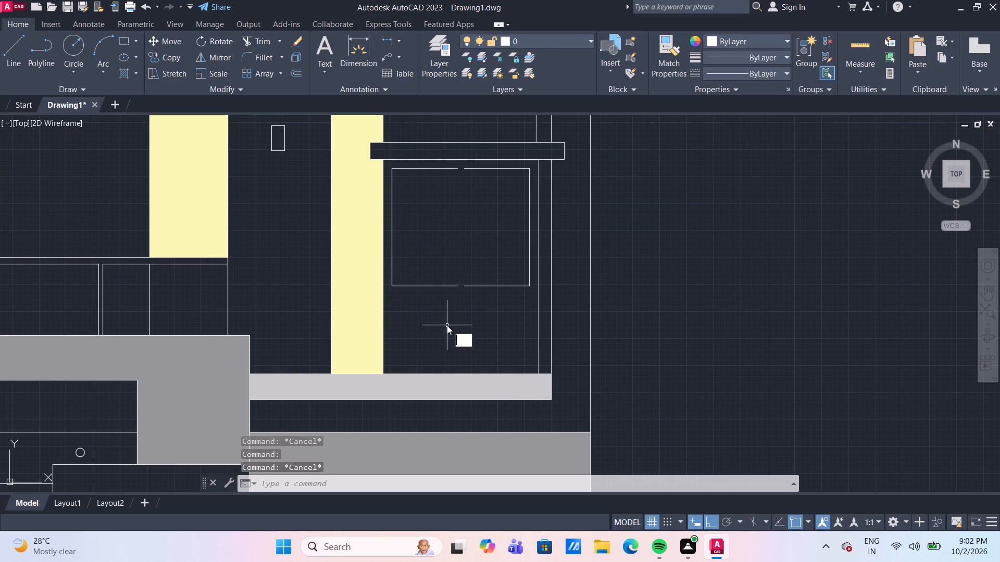
Trim away the top and bottom lines of the window's left pane.
text(tr)
key(Return)
click(444, 317)
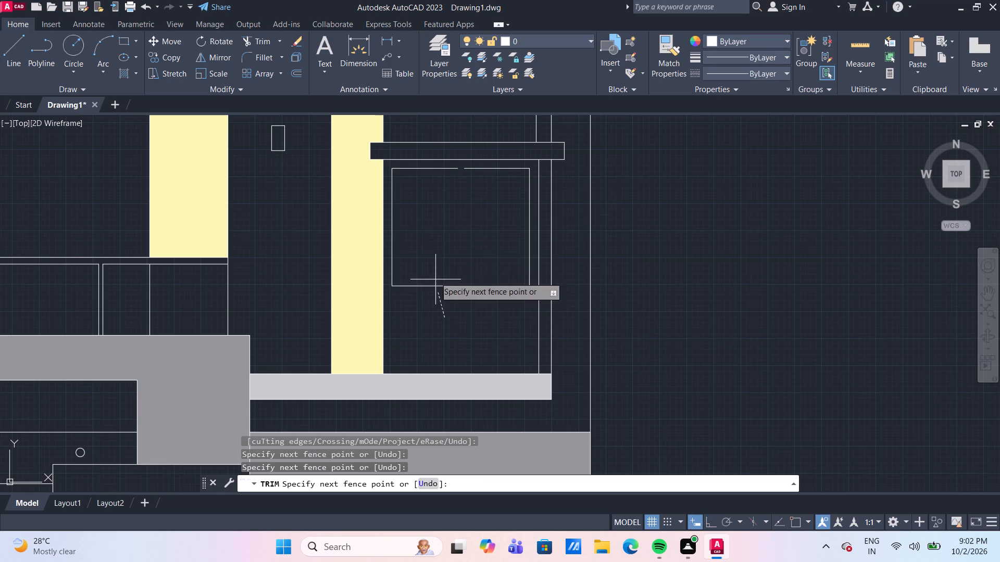
click(429, 164)
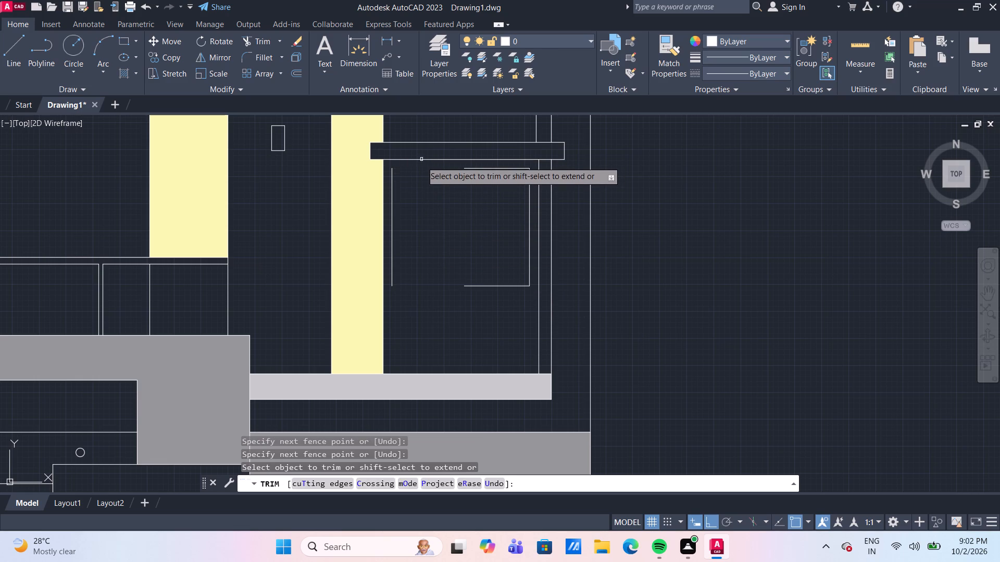
Trim away the lower line and left end of the ledge above the window, along with the adjoining pillar's yellow fill.
click(420, 161)
scroll(382, 159, up, 2)
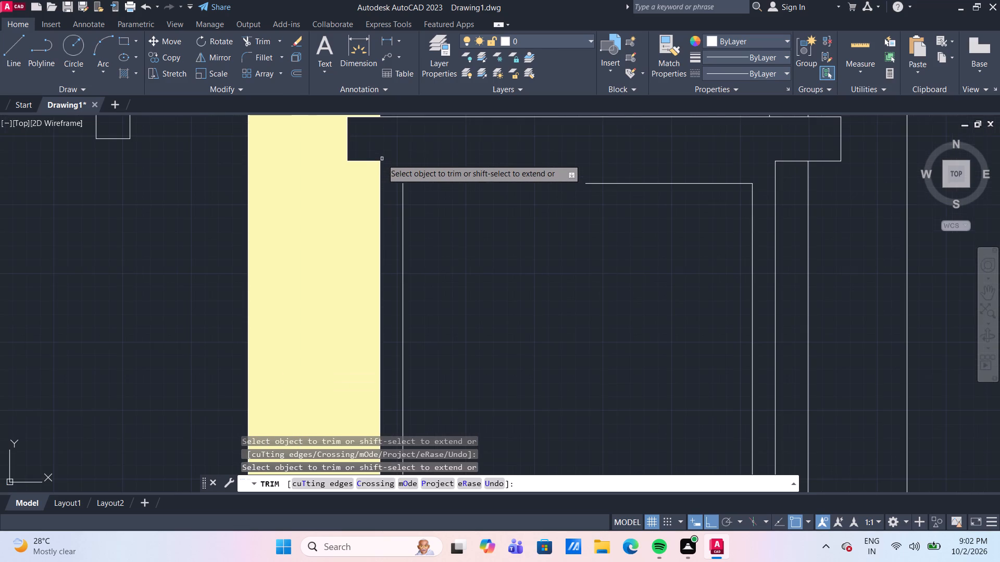
click(347, 138)
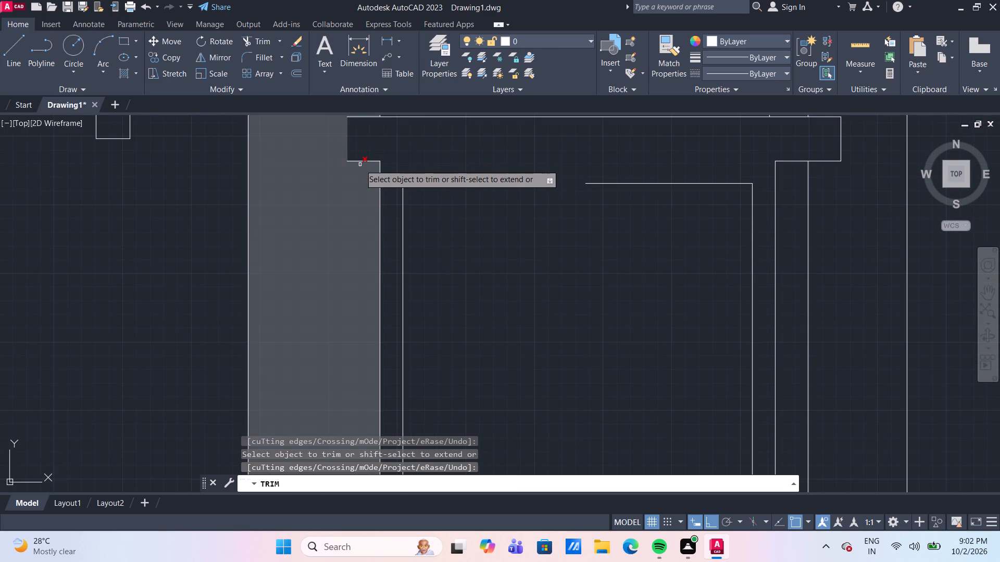
click(360, 164)
Trim the ledge's leftover lower-left stub and its top line back to the right-hand frame's inner vertical line.
scroll(364, 167, down, 3)
scroll(385, 169, up, 1)
middle_drag(393, 173, 410, 201)
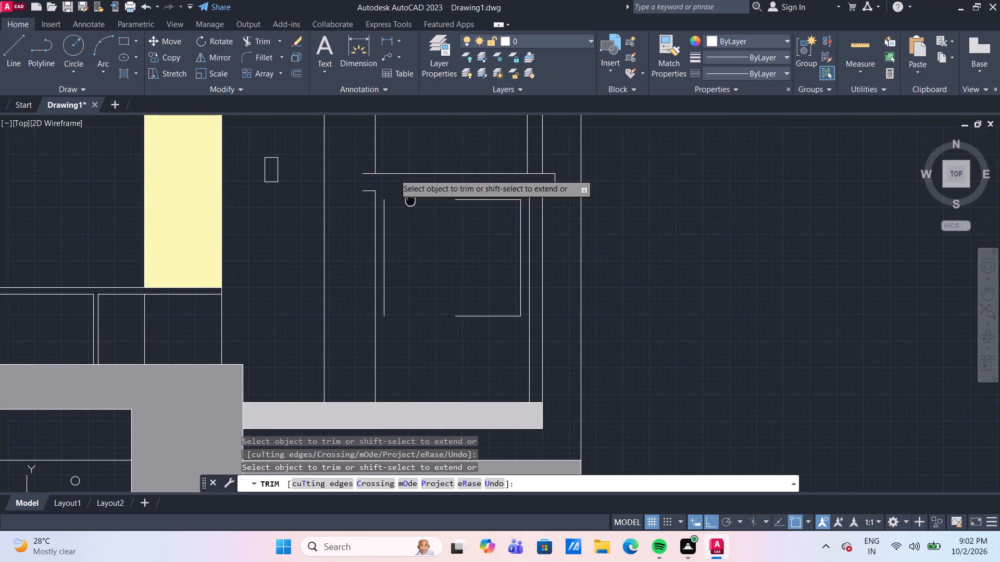
middle_drag(410, 201, 409, 205)
scroll(411, 214, up, 1)
click(346, 186)
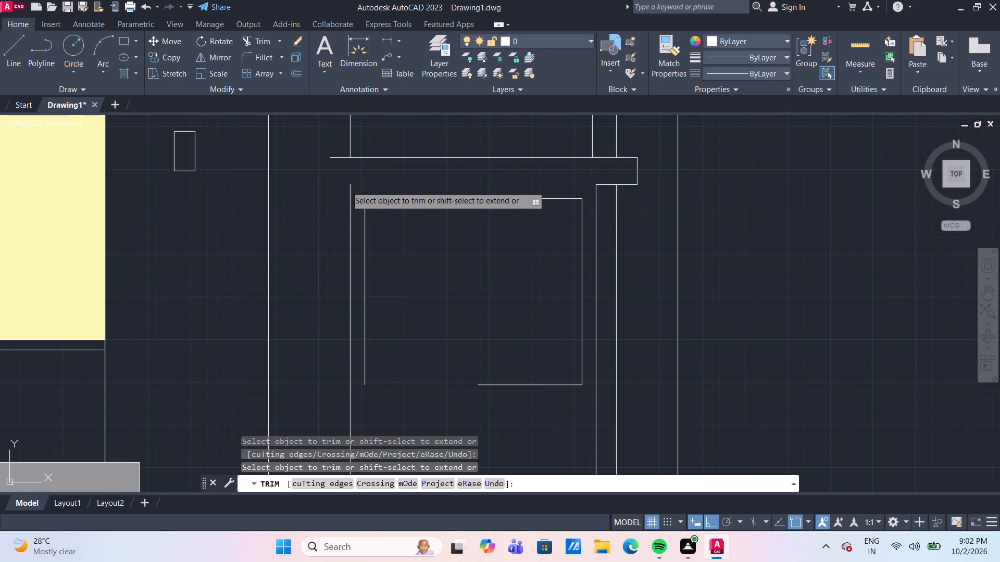
click(342, 159)
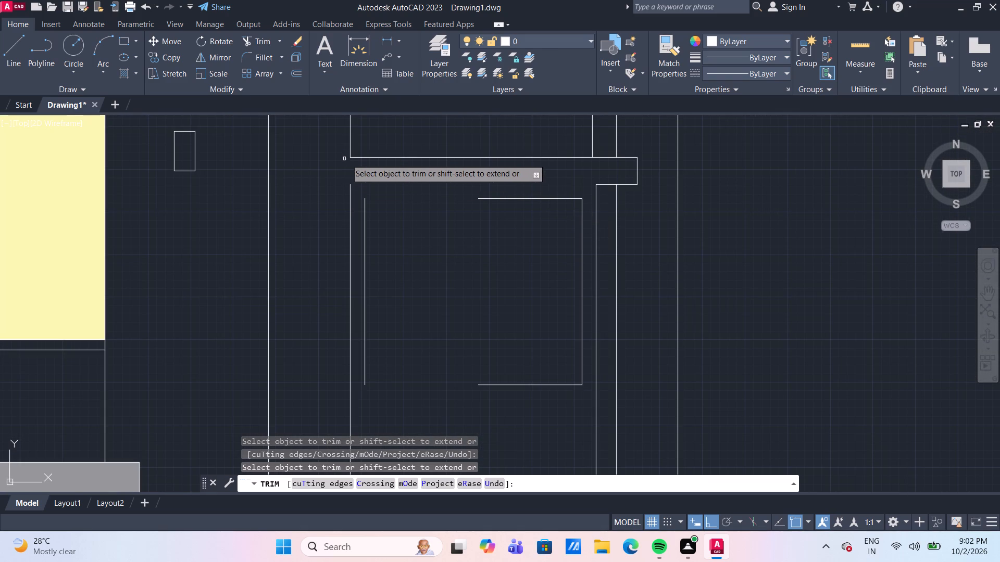
click(365, 158)
scroll(439, 235, down, 2)
middle_drag(441, 245, 447, 248)
scroll(445, 223, up, 2)
key(Escape)
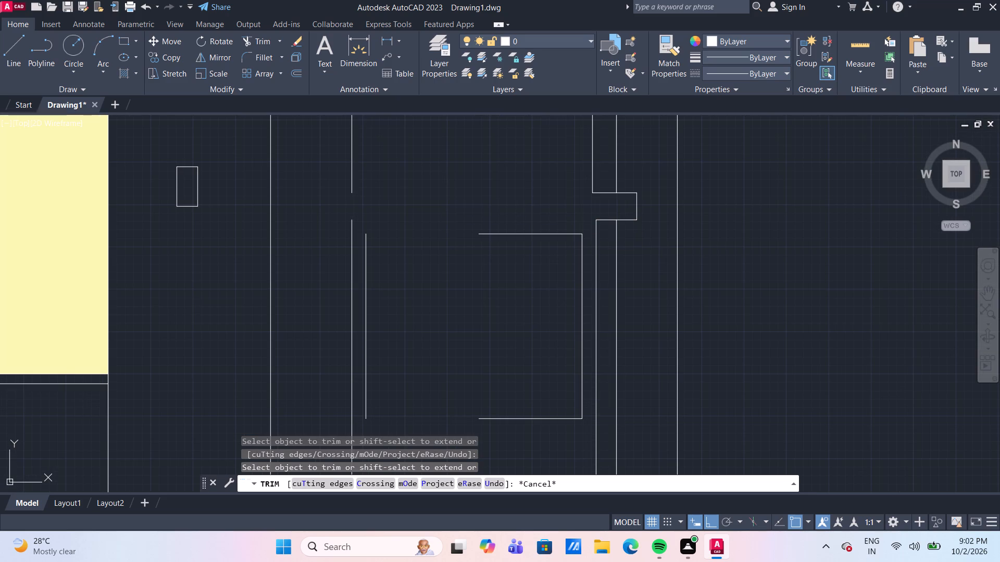
Redraw the ledge from the right-hand frame's inner corner with a 5' line to the left and an 8" line down.
key(l)
key(Return)
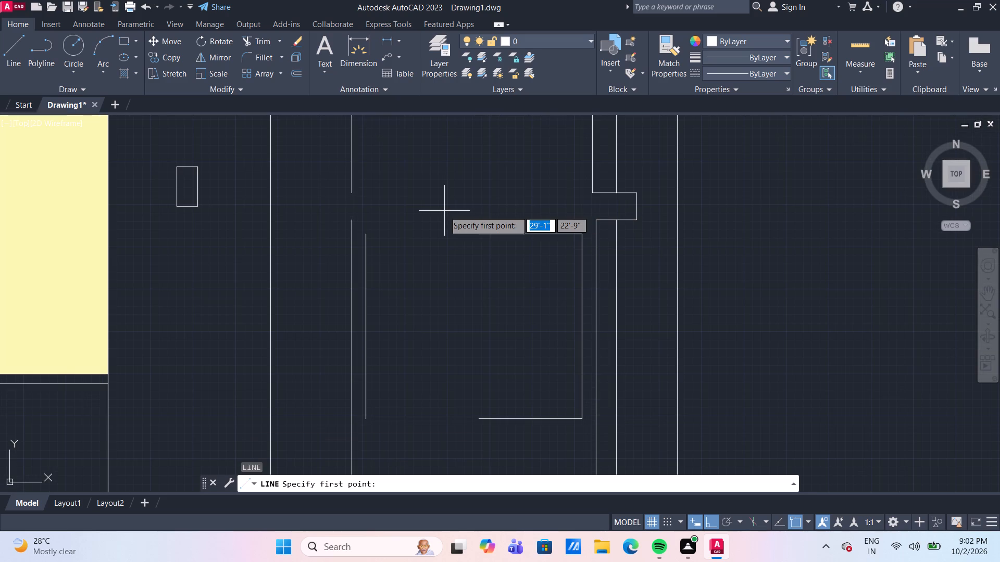
click(593, 194)
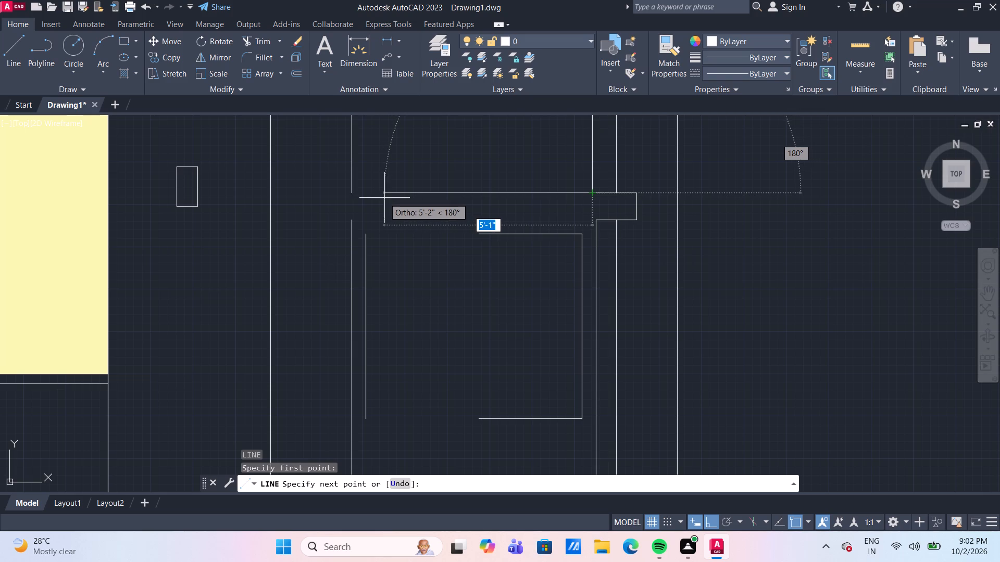
text(5')
key(Return)
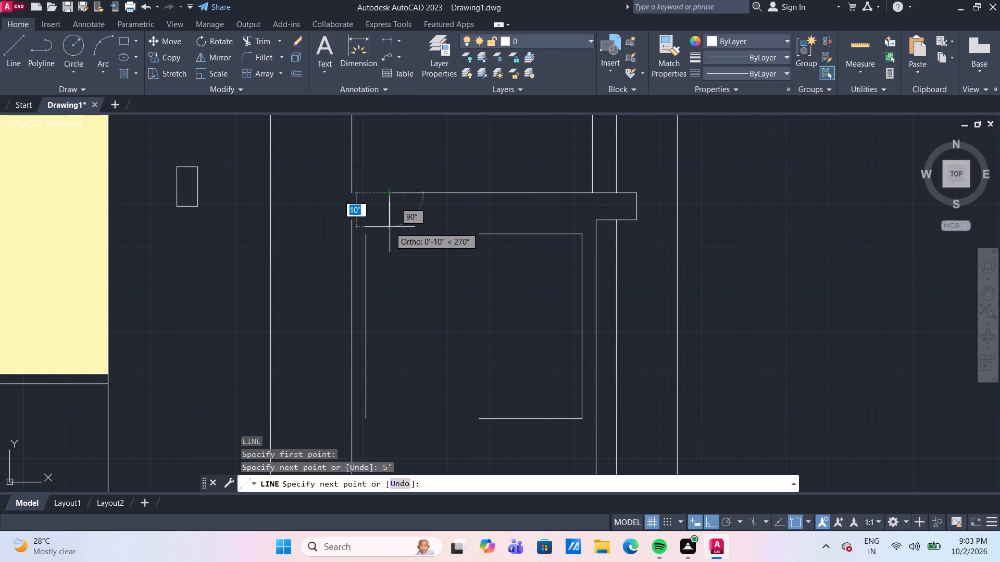
text(8")
key(Return)
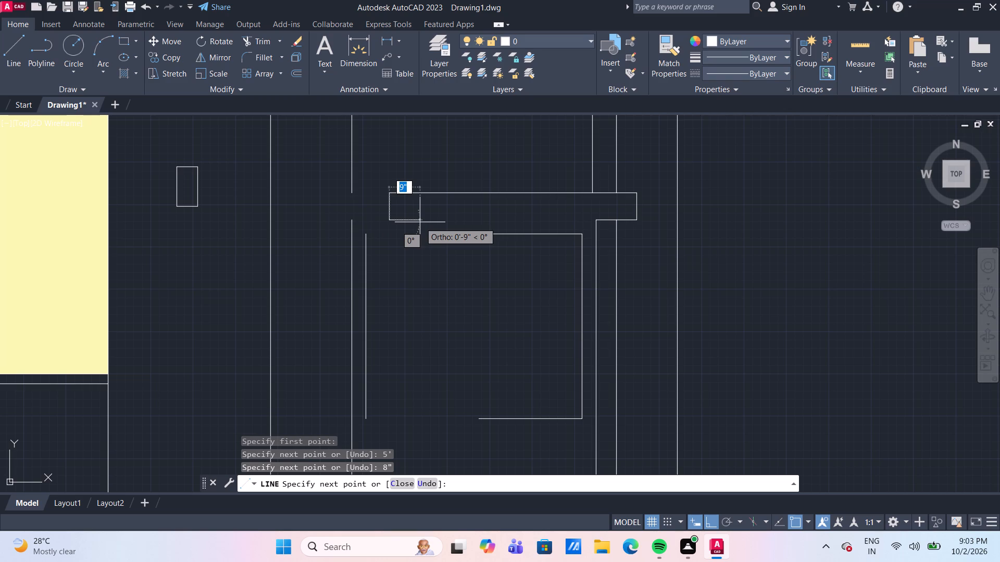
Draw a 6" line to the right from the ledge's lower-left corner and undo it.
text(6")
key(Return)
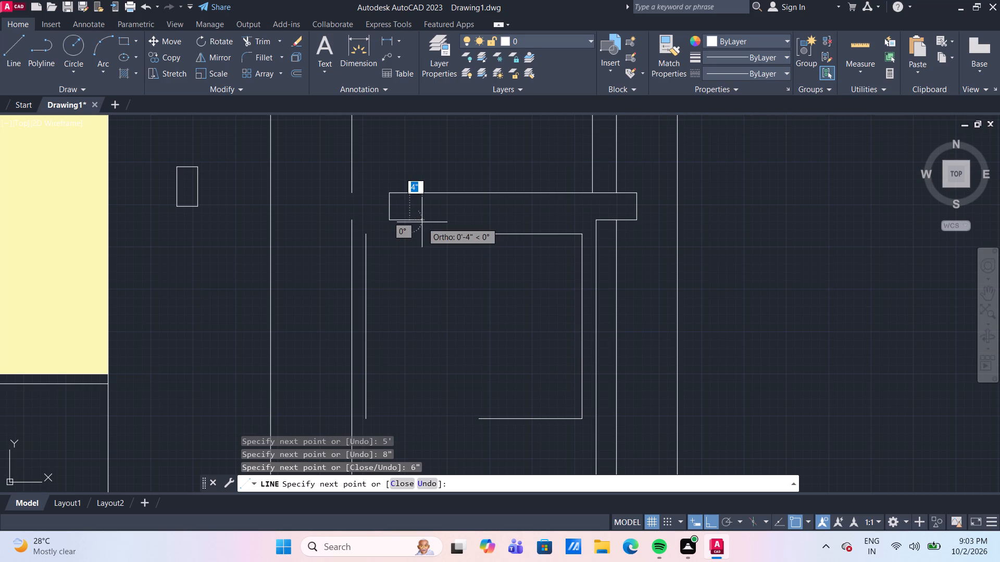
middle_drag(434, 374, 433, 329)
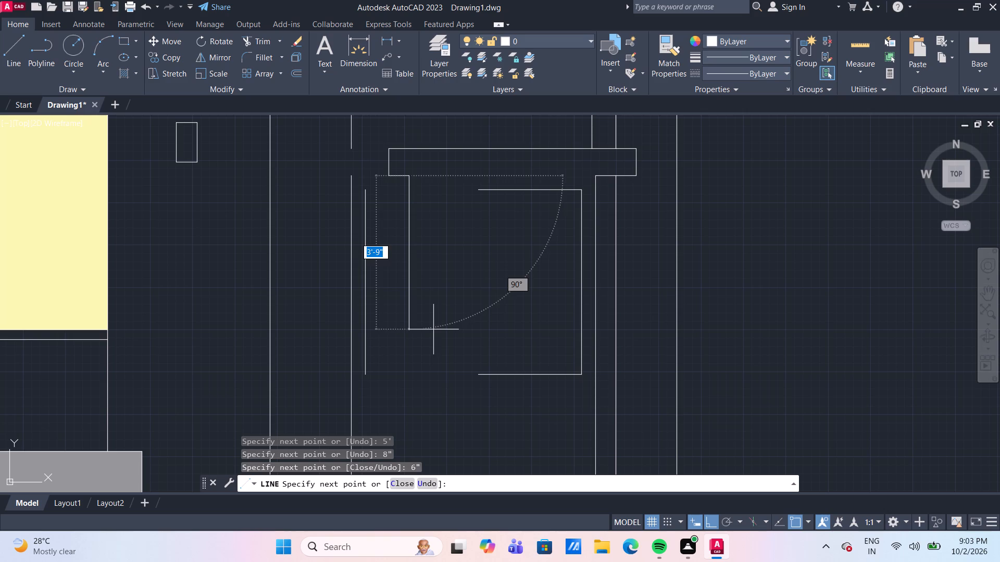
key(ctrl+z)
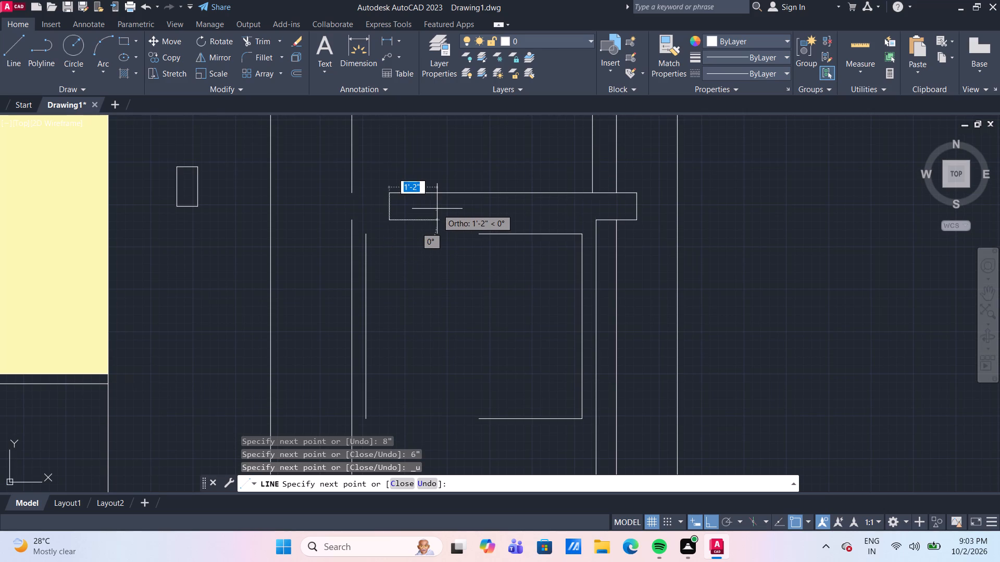
Continue the ledge outline 8" to the right and down vertically to the level of the window's bottom line.
text(8")
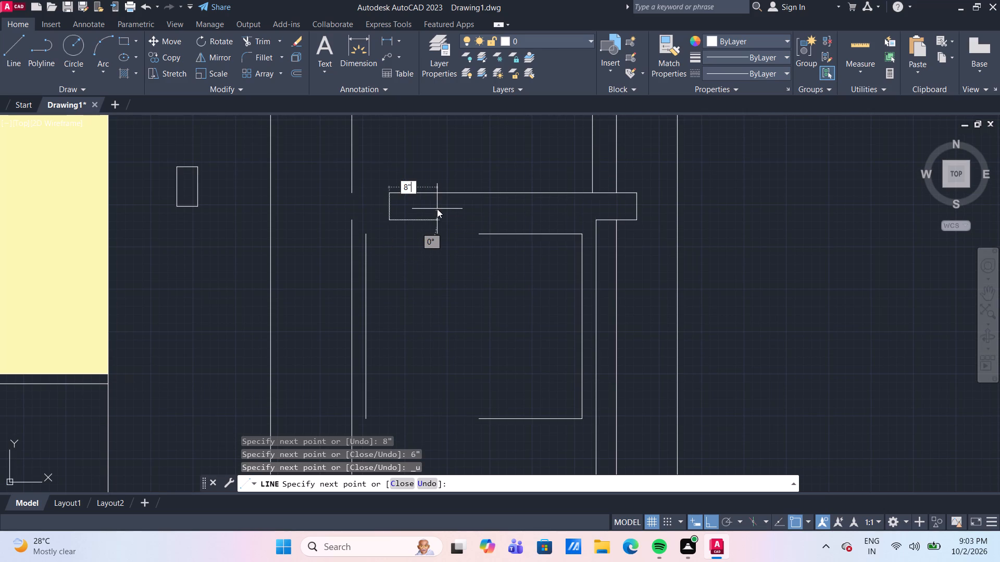
key(Return)
scroll(432, 349, down, 1)
middle_drag(437, 369, 437, 350)
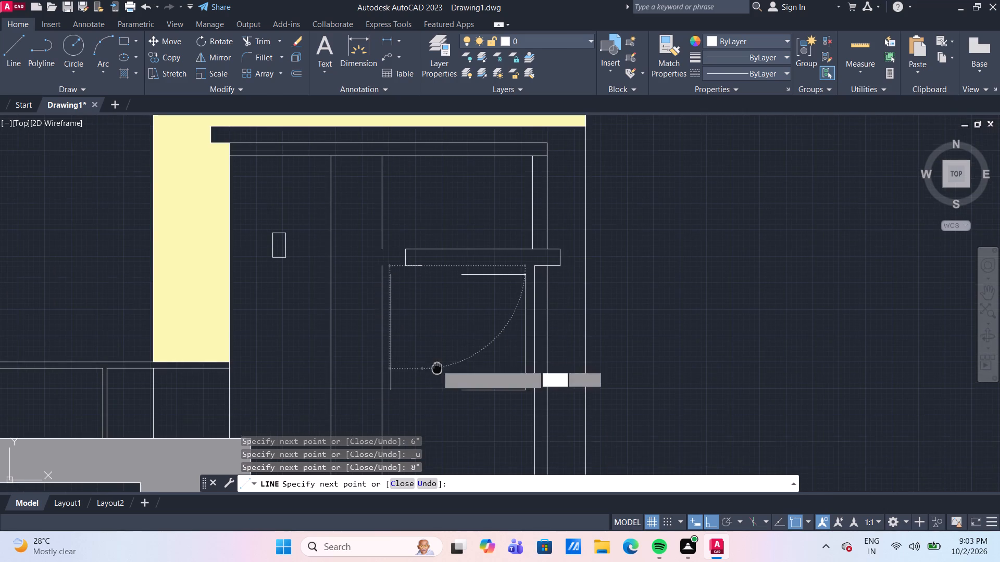
middle_drag(437, 350, 437, 330)
scroll(437, 330, up, 1)
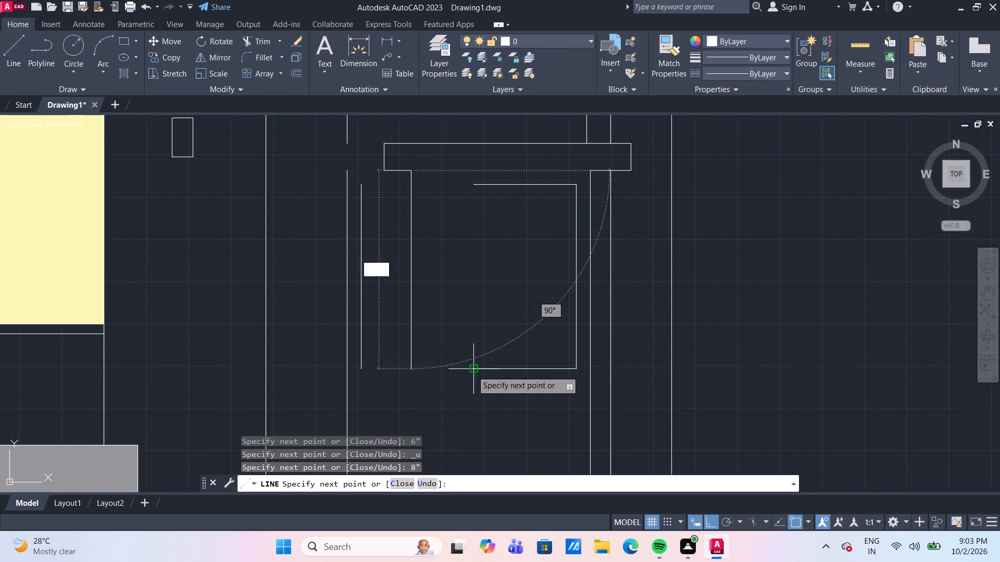
click(413, 368)
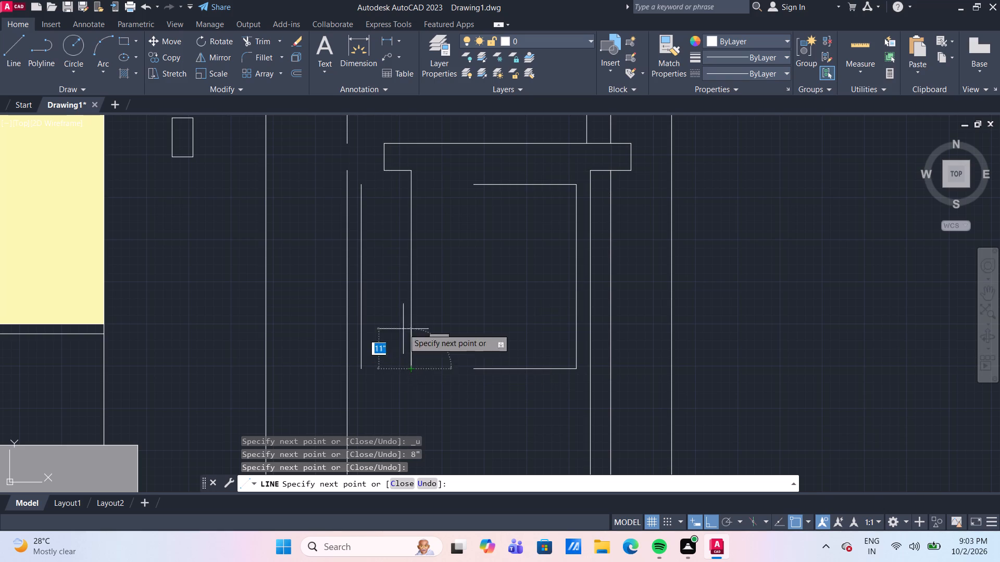
key(Escape)
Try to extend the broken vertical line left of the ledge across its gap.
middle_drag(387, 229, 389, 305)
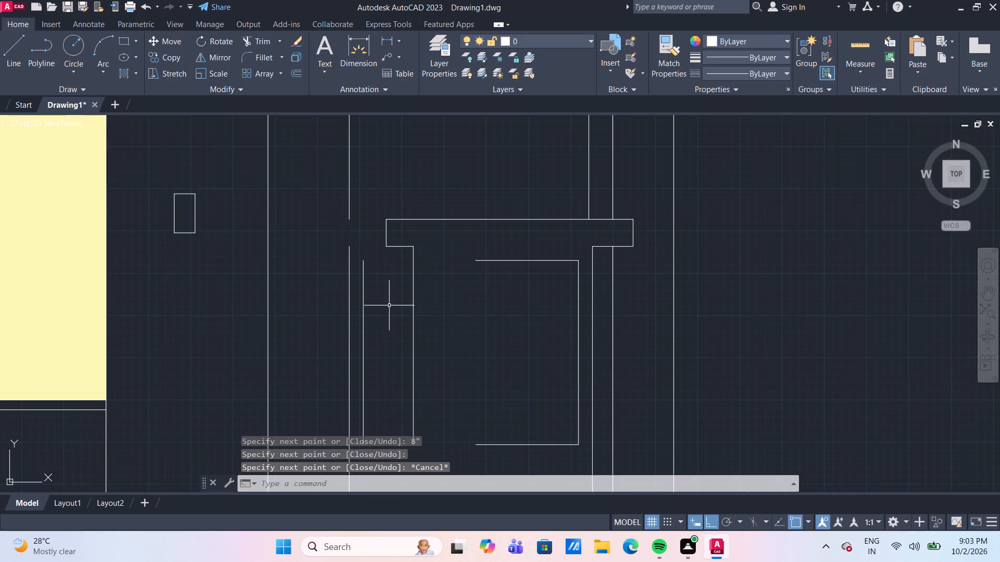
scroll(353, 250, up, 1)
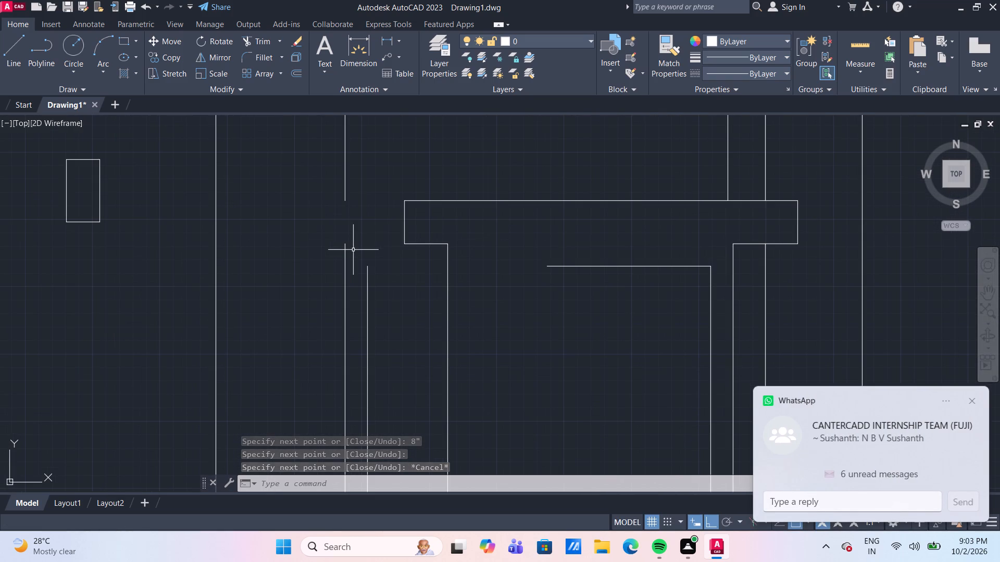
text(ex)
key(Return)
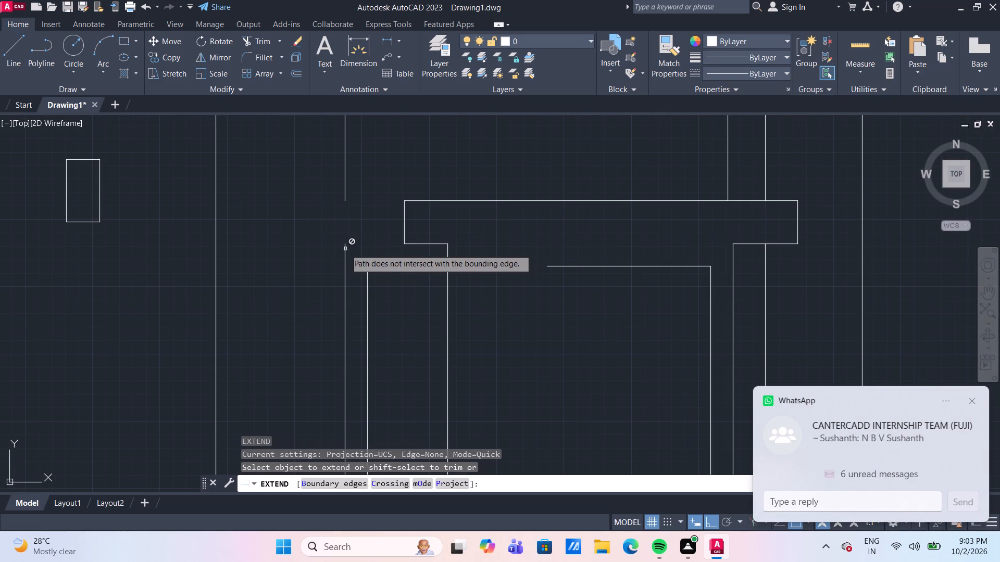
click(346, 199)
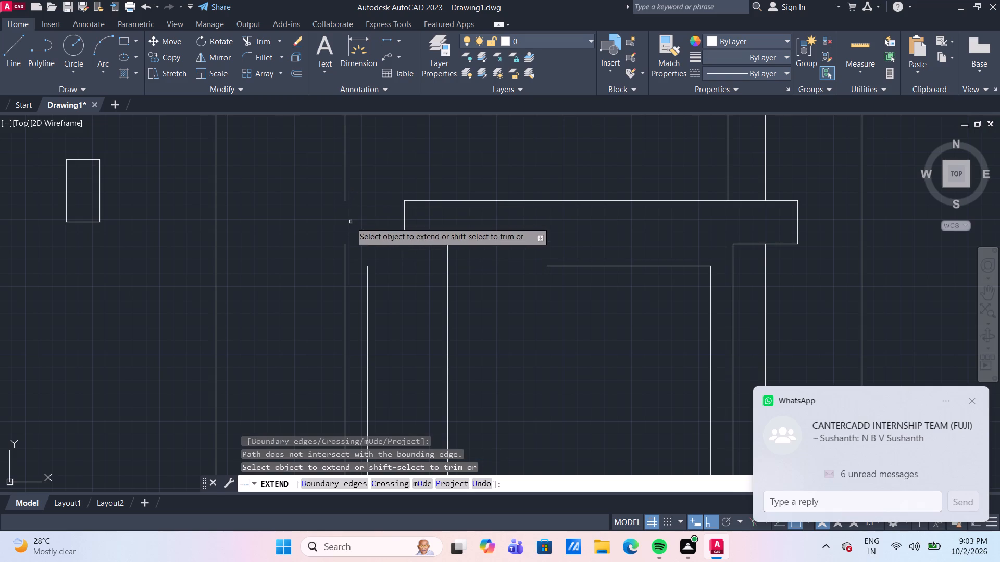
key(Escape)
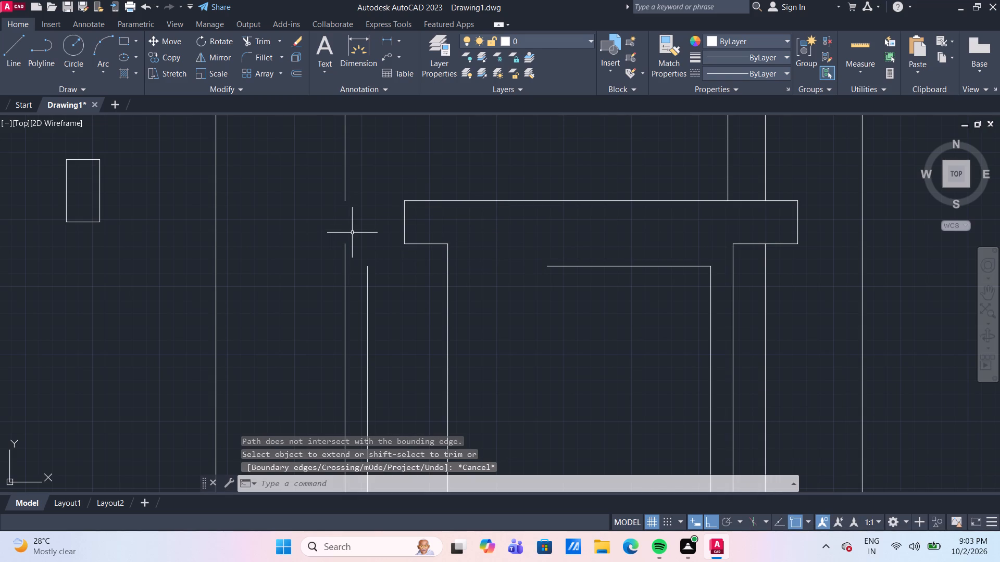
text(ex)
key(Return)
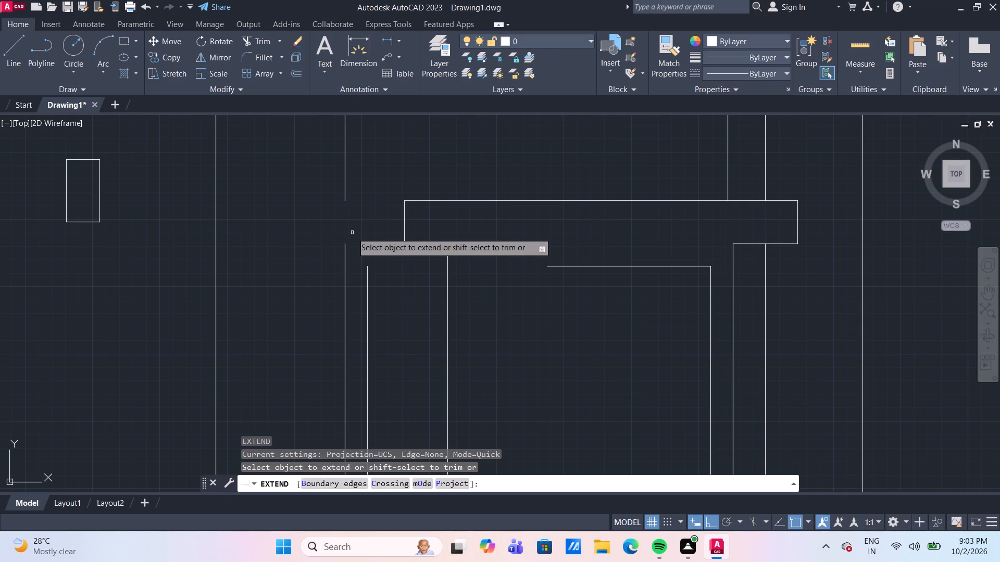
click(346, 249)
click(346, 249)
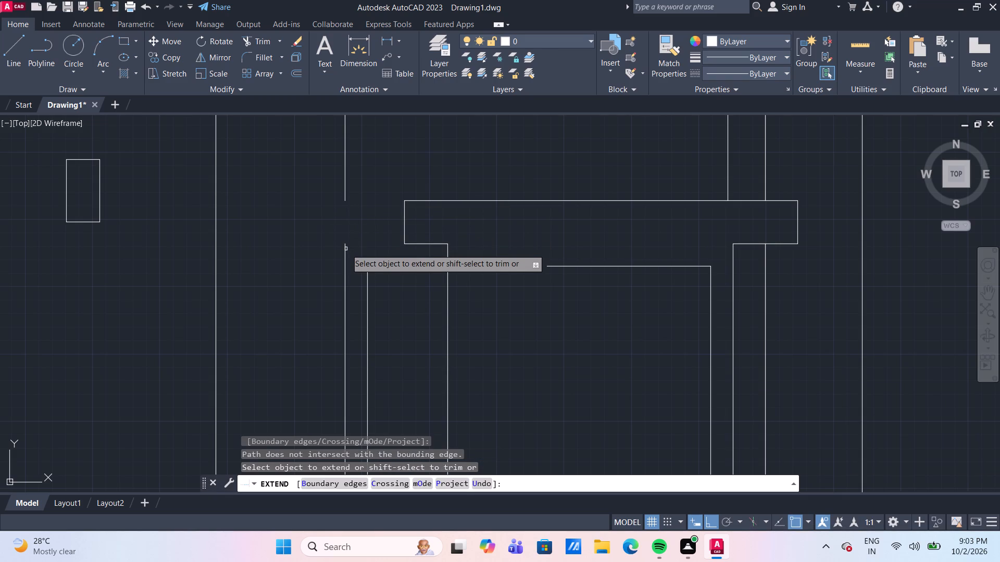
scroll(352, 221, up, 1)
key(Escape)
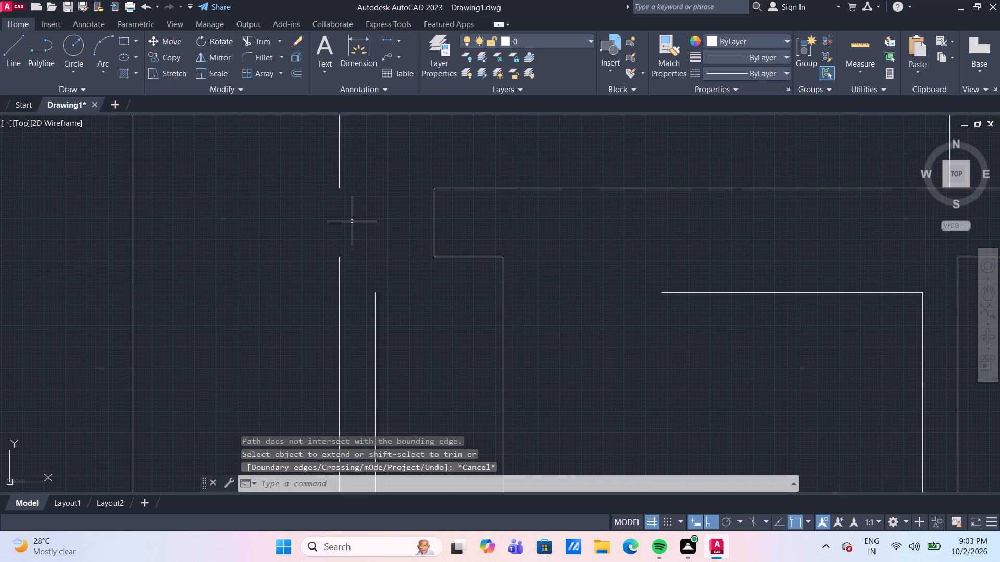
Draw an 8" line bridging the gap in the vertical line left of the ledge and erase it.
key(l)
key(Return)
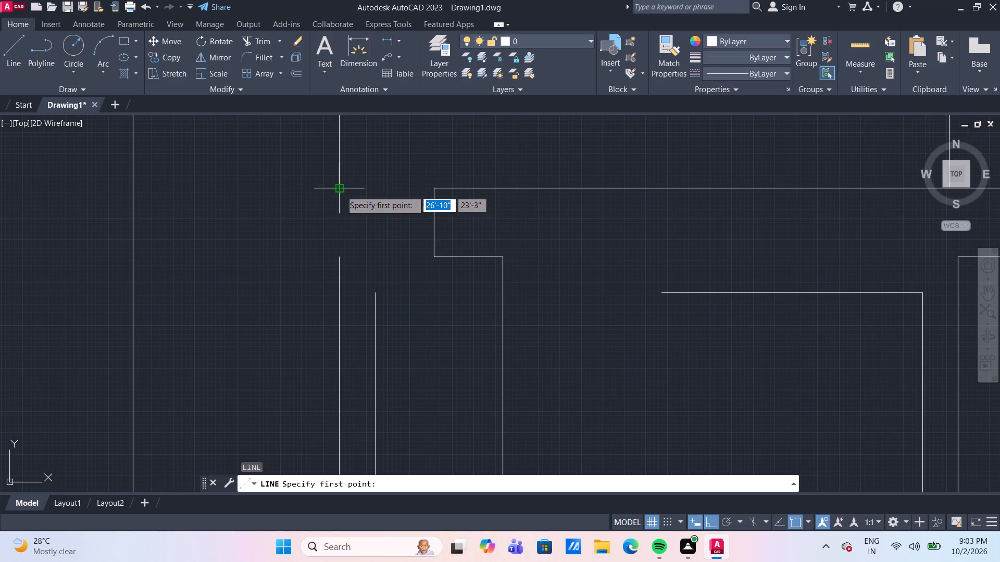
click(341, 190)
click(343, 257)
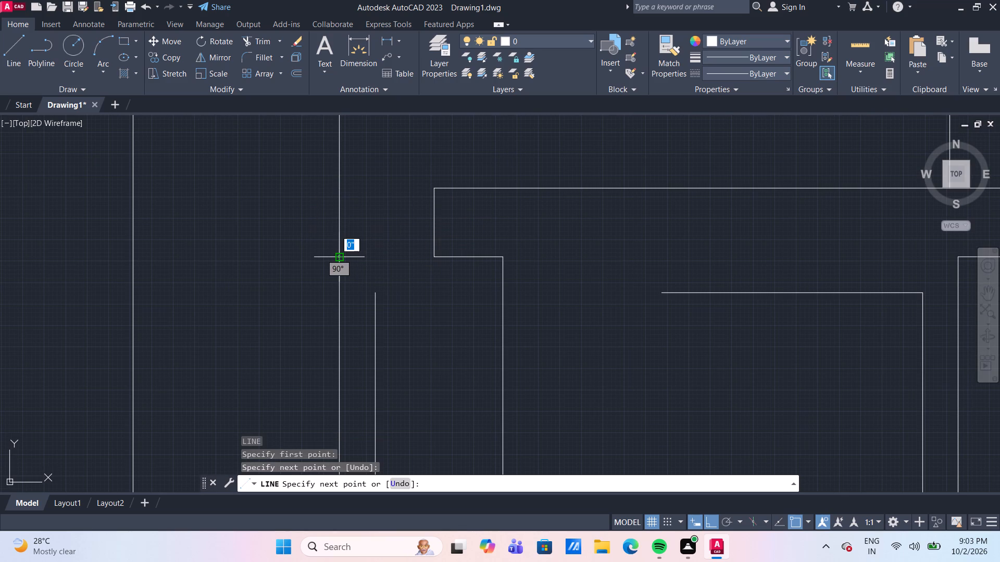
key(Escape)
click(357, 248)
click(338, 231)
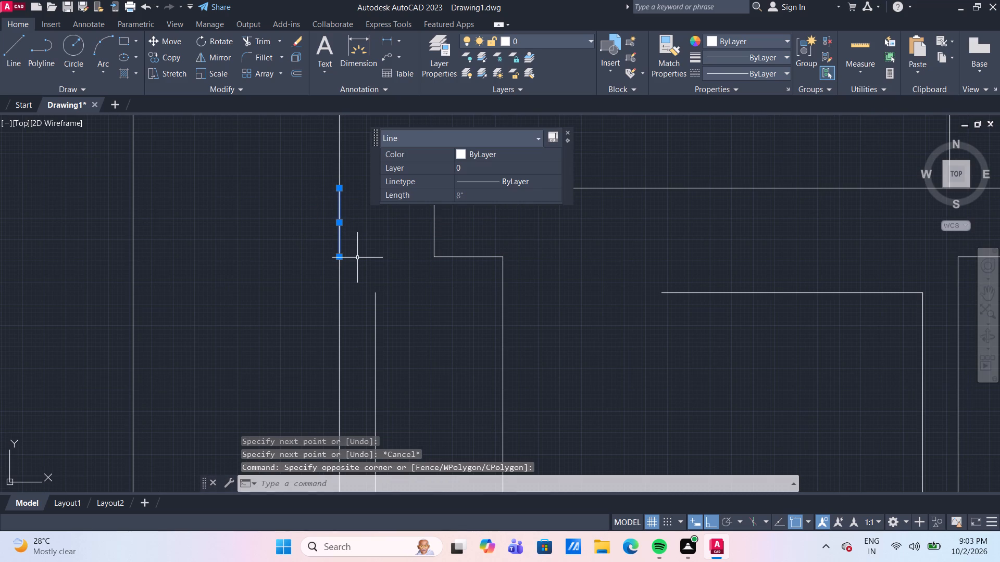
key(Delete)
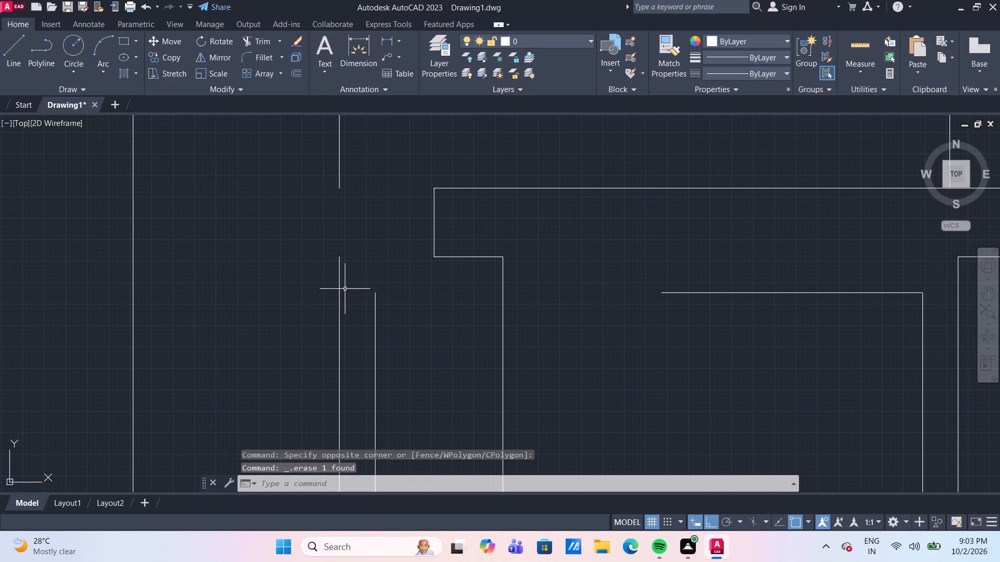
Stretch the top end of the lower vertical line left of the ledge up to the upper segment's endpoint.
click(339, 285)
click(339, 256)
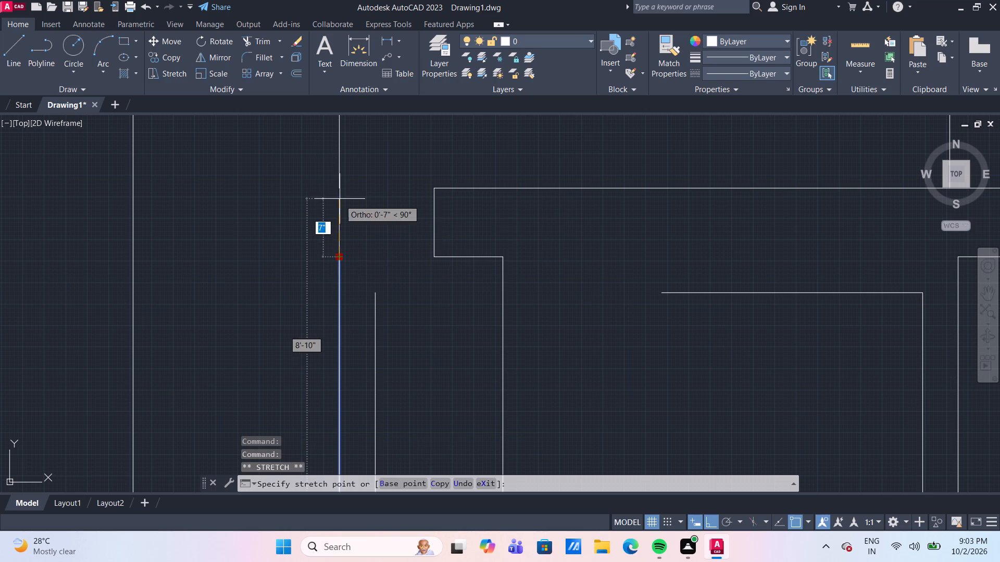
click(340, 189)
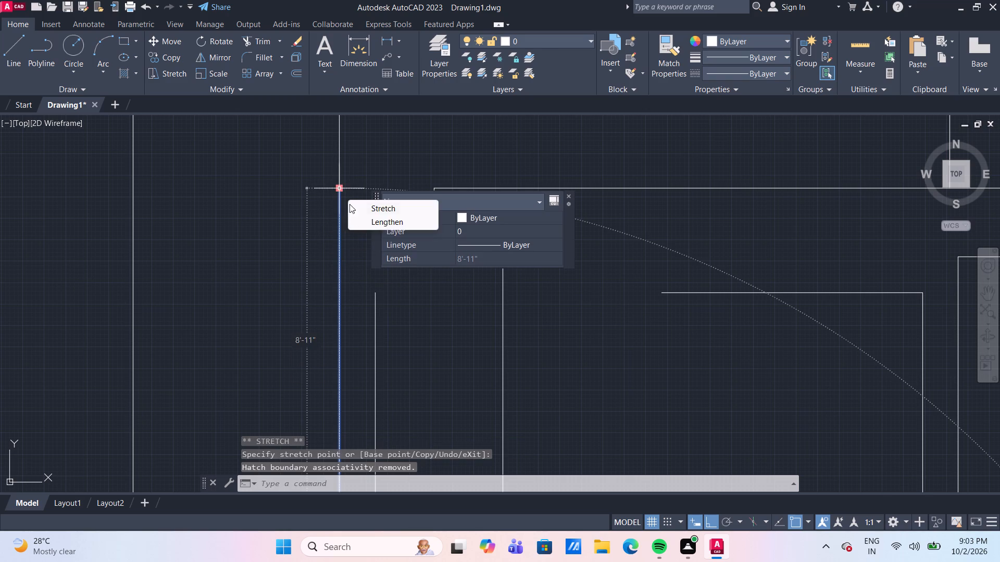
key(Escape)
Erase the leftover vertical polyline between the long vertical line and the window's new left edge.
scroll(371, 286, down, 1)
middle_drag(427, 316, 420, 287)
scroll(420, 287, down, 2)
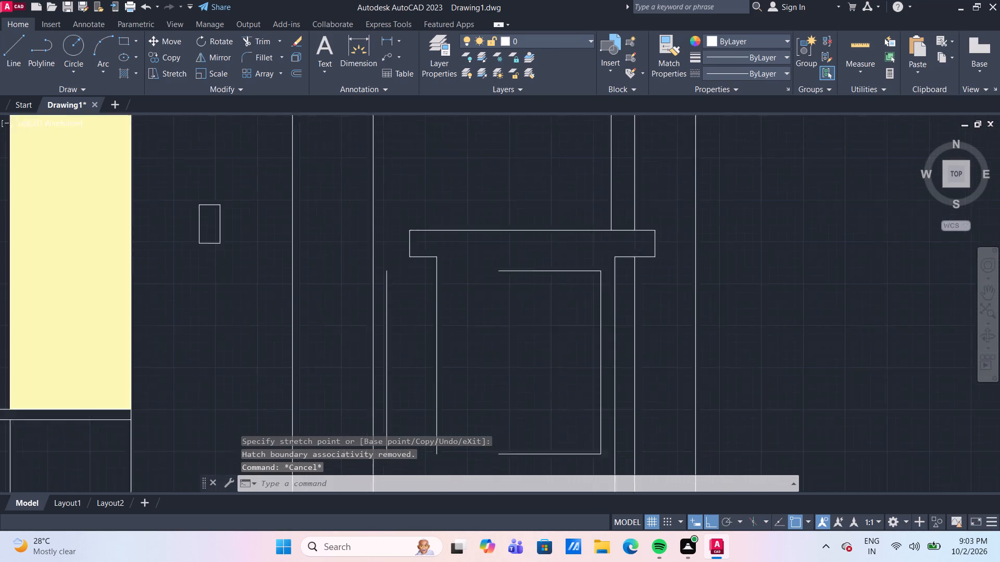
middle_drag(420, 346, 411, 305)
click(390, 287)
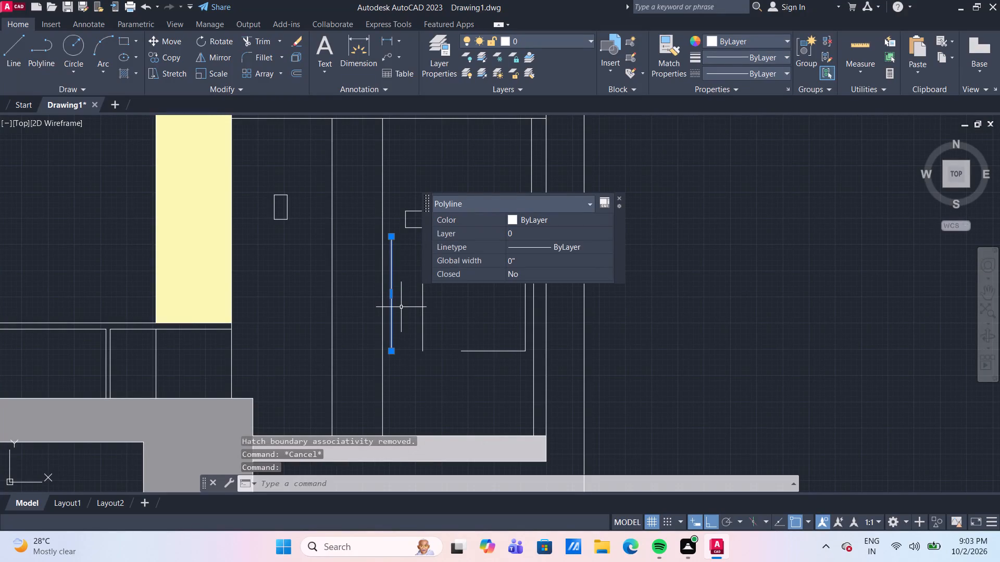
key(Delete)
Stretch the open window polyline's bottom and top ends left to the vertical line dropping from the ledge.
scroll(484, 308, up, 1)
middle_click(484, 308)
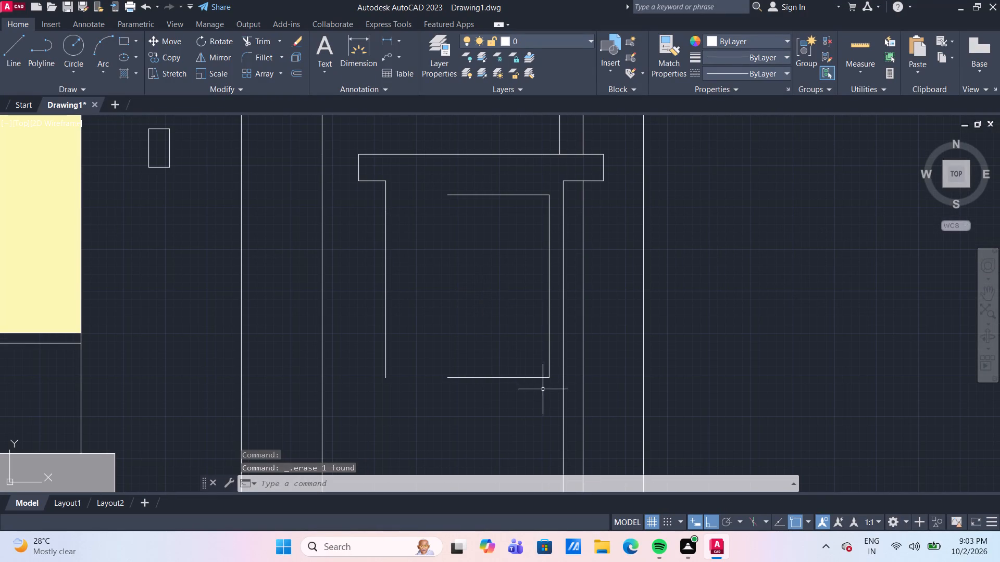
click(526, 378)
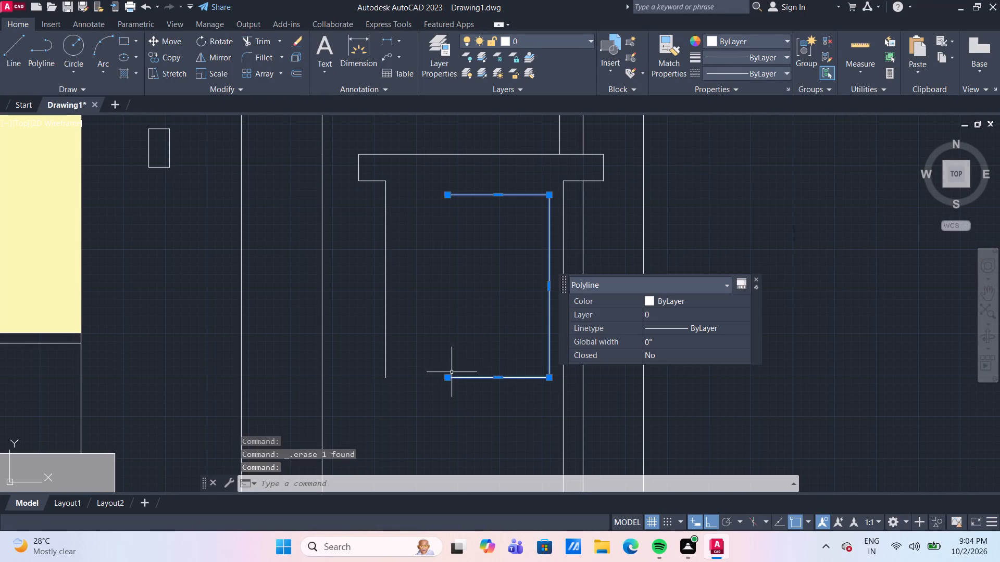
click(448, 378)
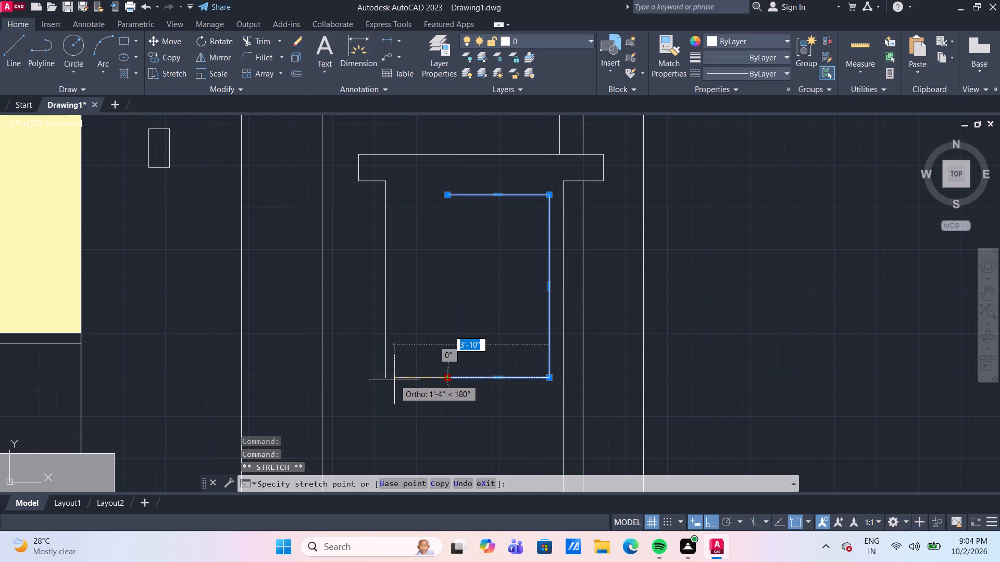
click(385, 378)
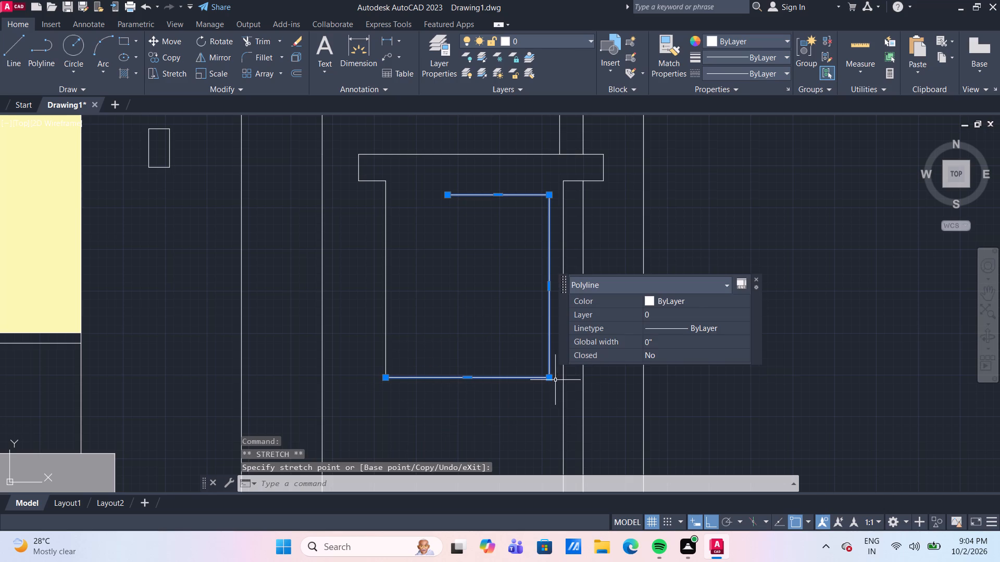
key(Escape)
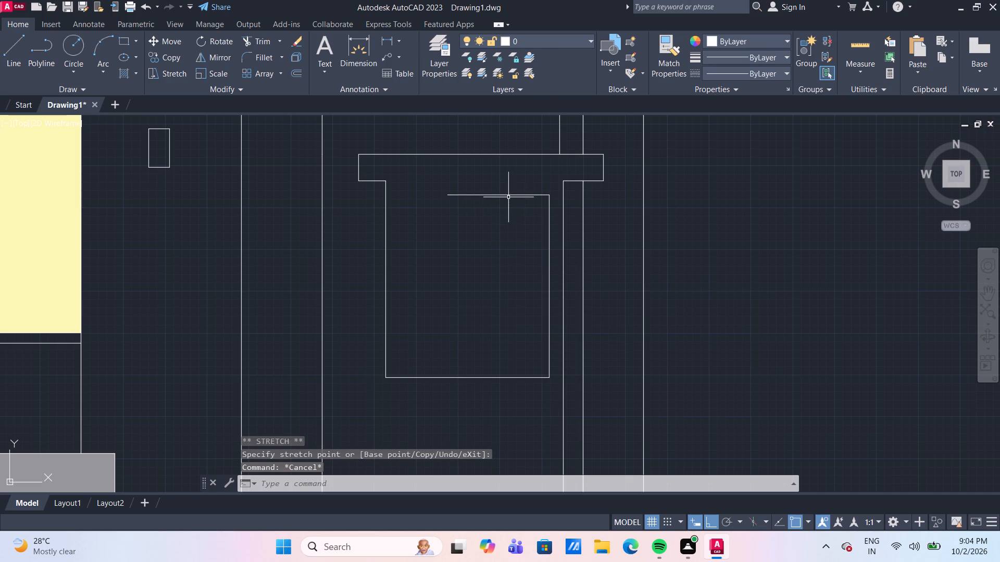
click(508, 196)
click(446, 193)
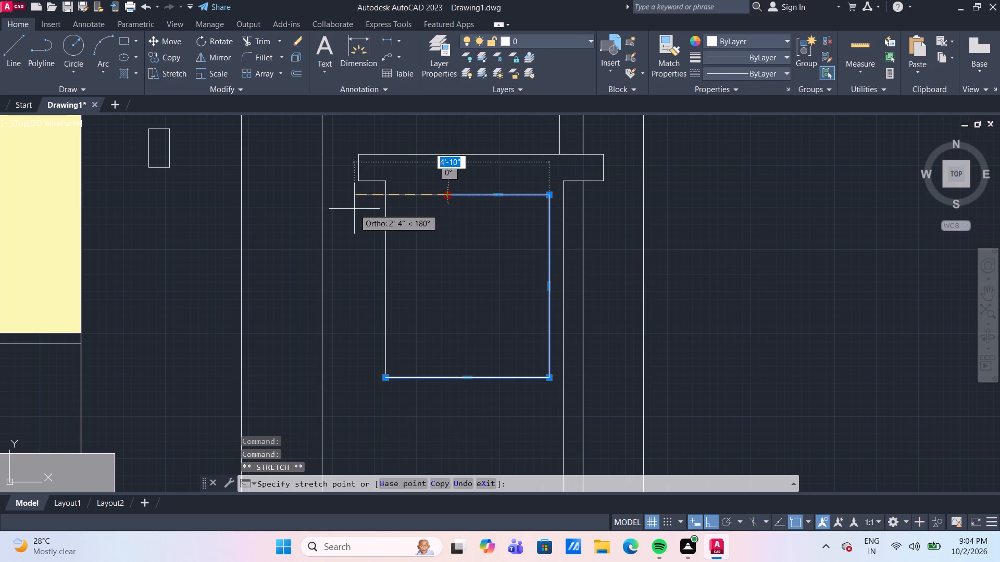
click(387, 196)
key(Escape)
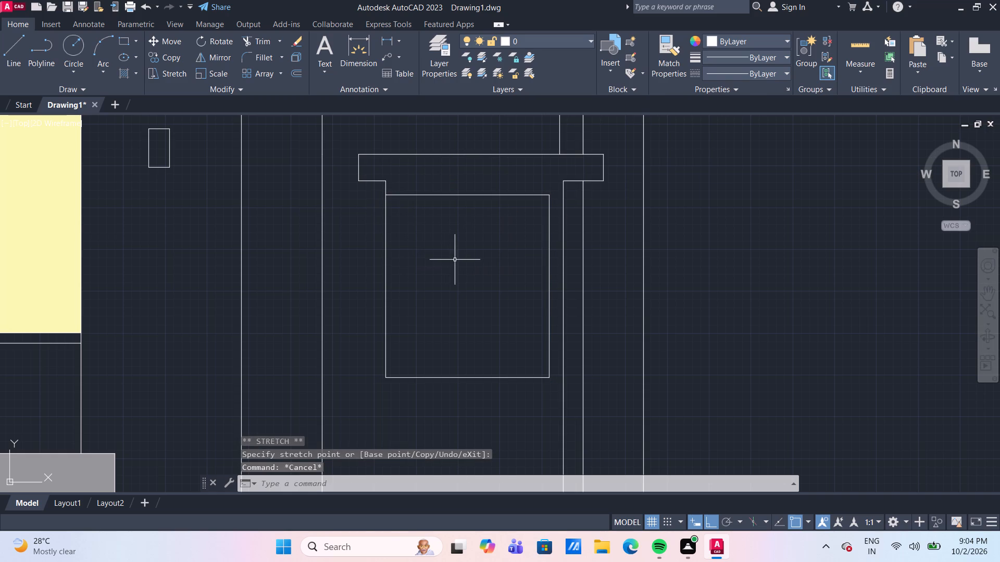
Draw a horizontal line closing the ledge's underside between its left inner corner and the right-hand frame's inner line.
scroll(455, 260, down, 1)
middle_drag(464, 267, 458, 256)
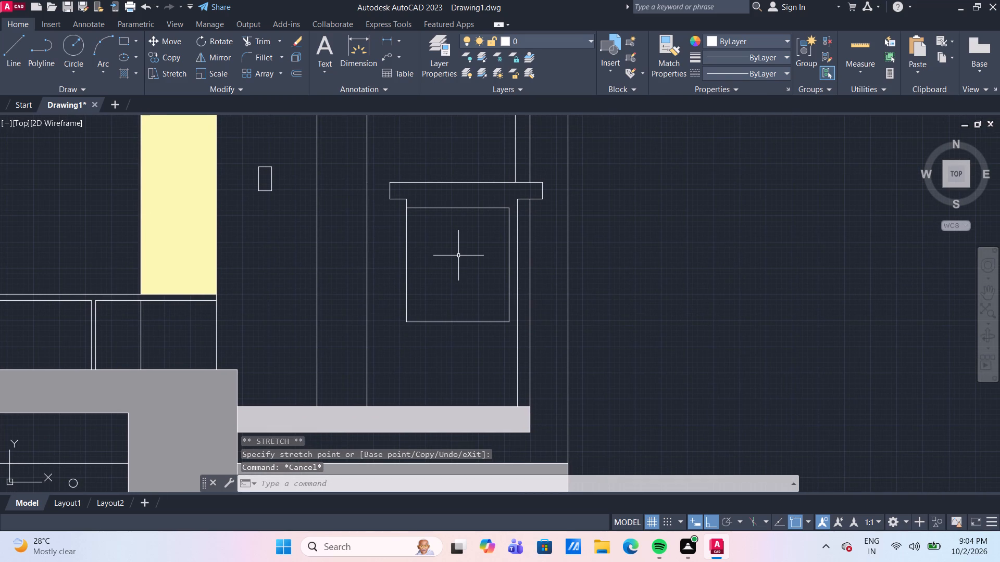
middle_drag(458, 256, 458, 256)
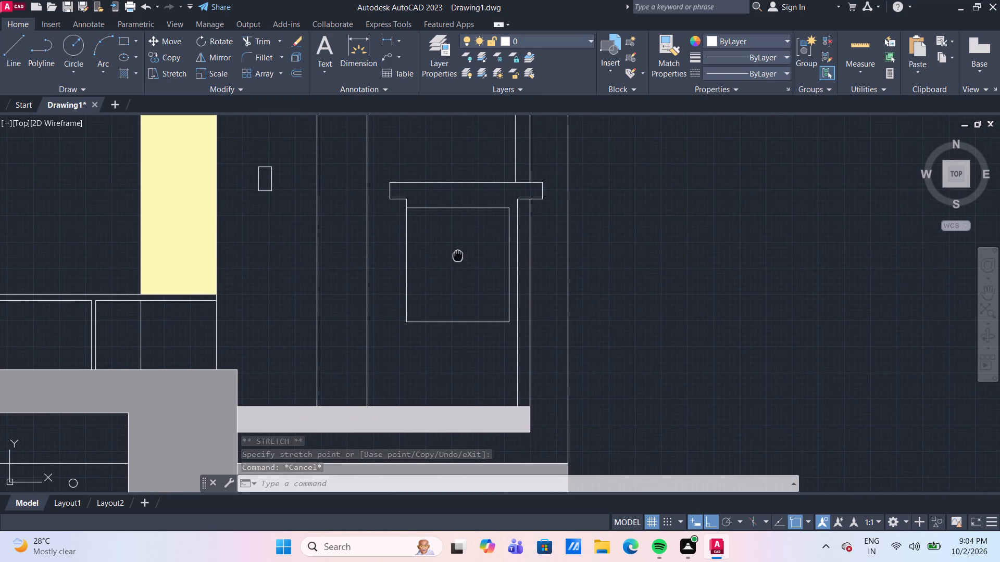
middle_drag(458, 256, 392, 278)
scroll(400, 259, up, 1)
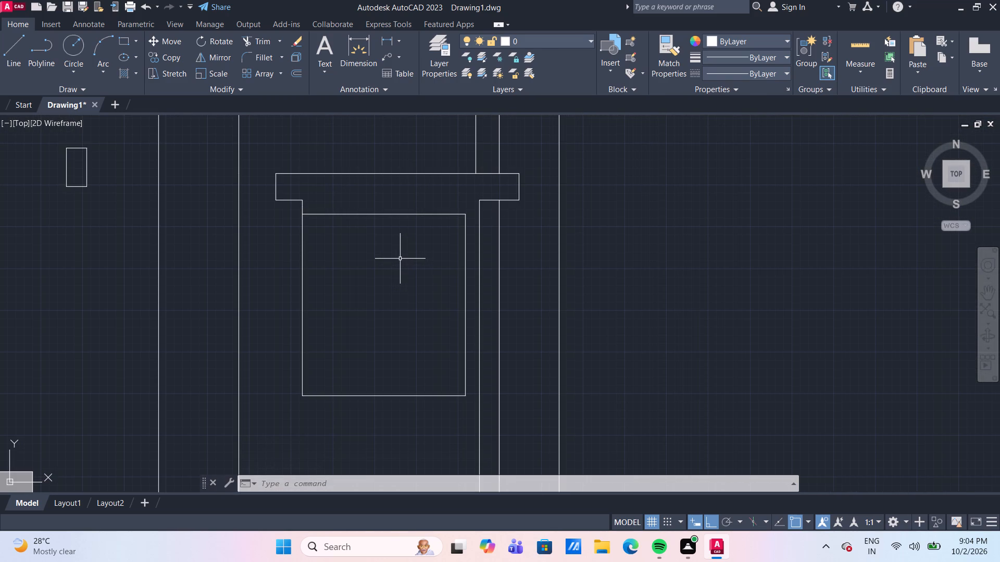
key(l)
key(Return)
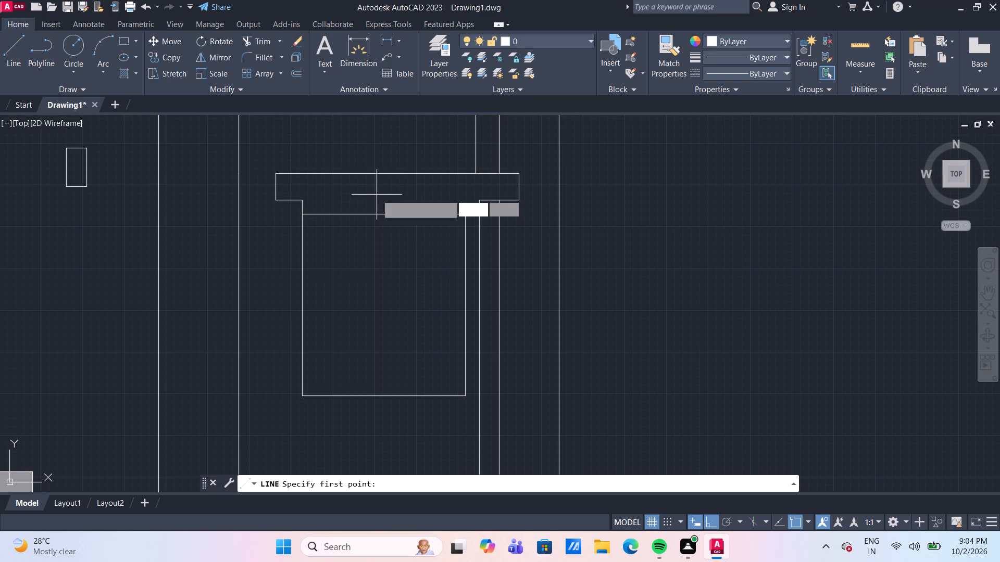
click(301, 201)
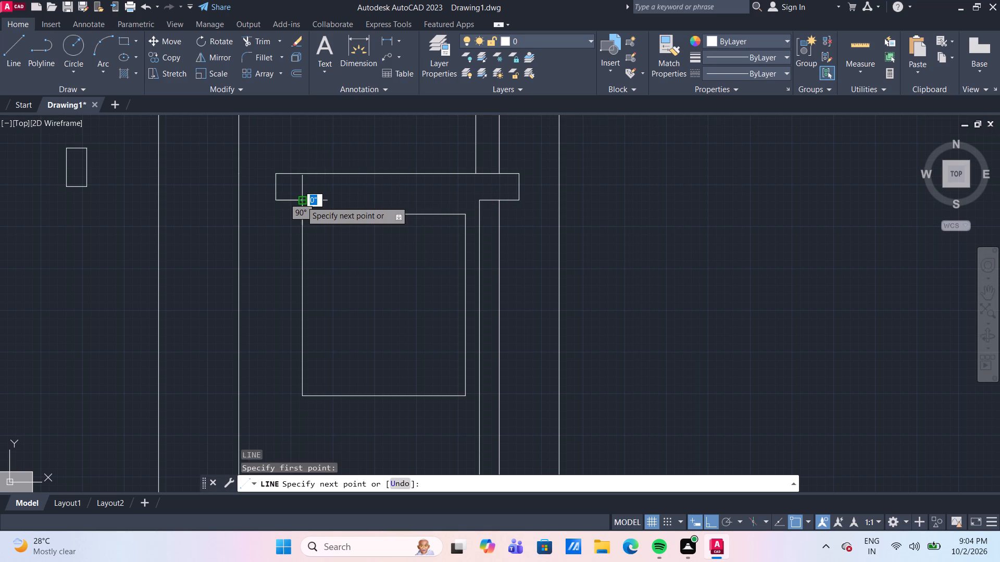
click(478, 201)
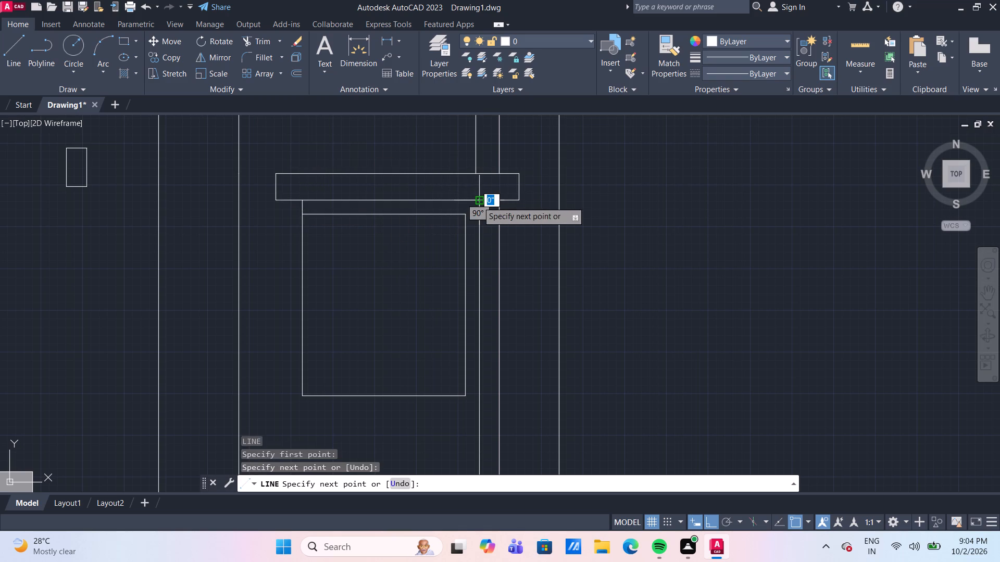
key(Escape)
Examine the reshaped window and ledge against the surrounding elevation.
scroll(458, 232, down, 2)
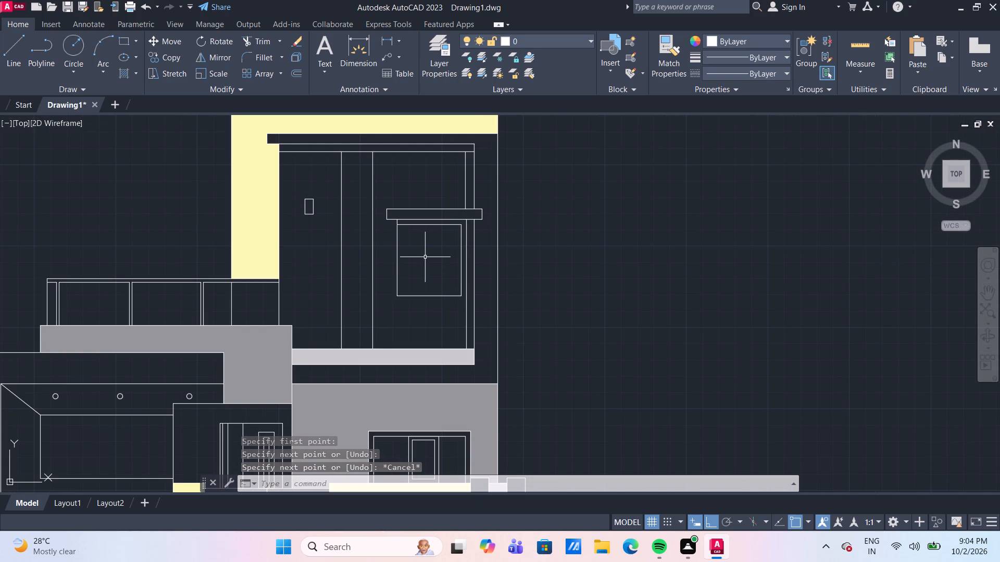
scroll(465, 239, up, 2)
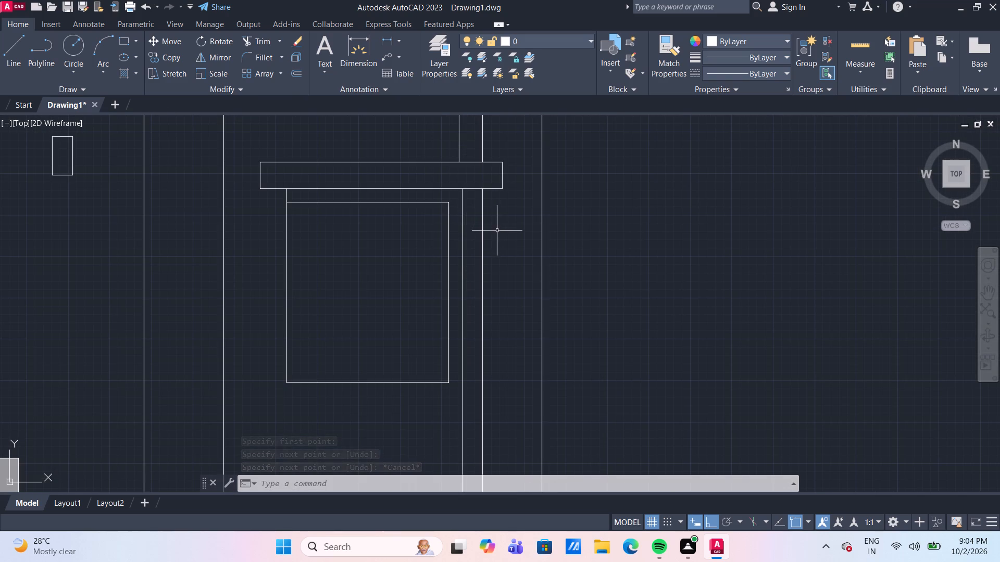
scroll(498, 237, down, 2)
middle_drag(496, 260, 485, 237)
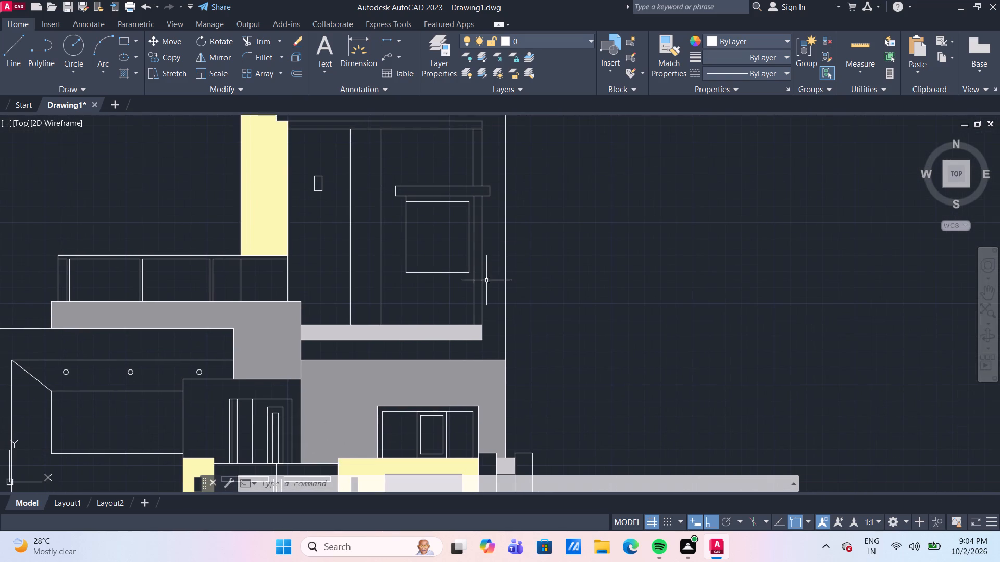
scroll(457, 293, up, 1)
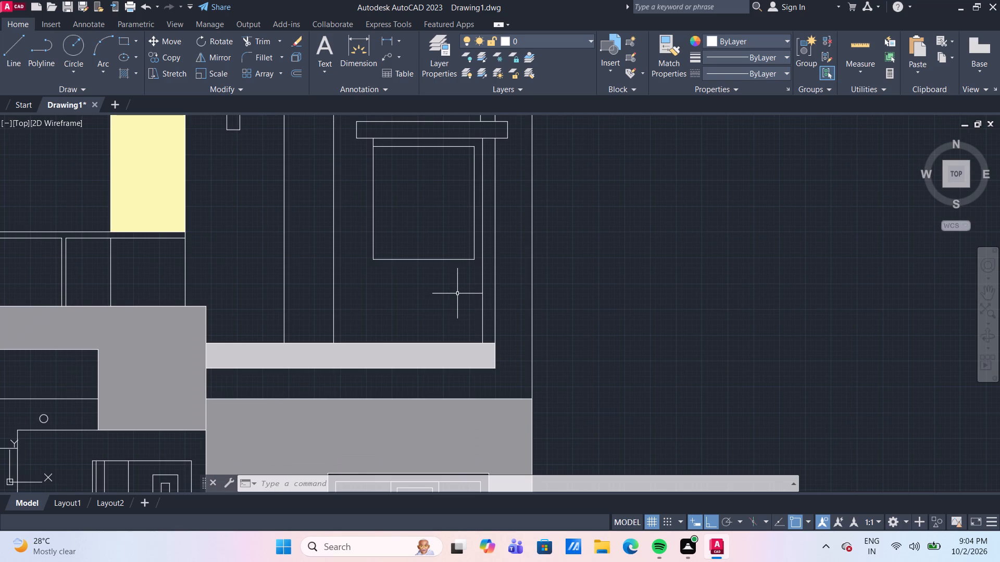
scroll(458, 293, down, 1)
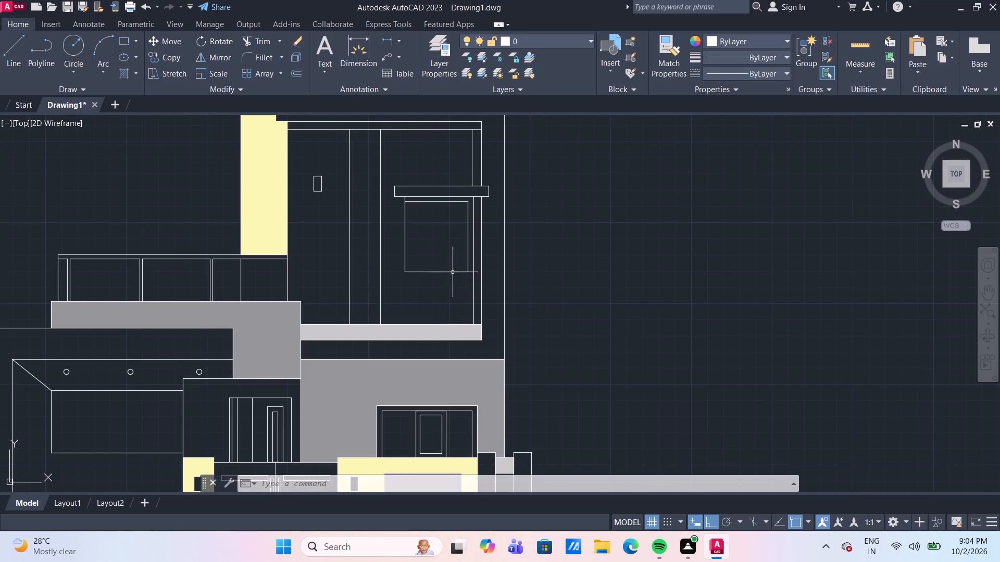
scroll(430, 235, up, 1)
middle_click(430, 235)
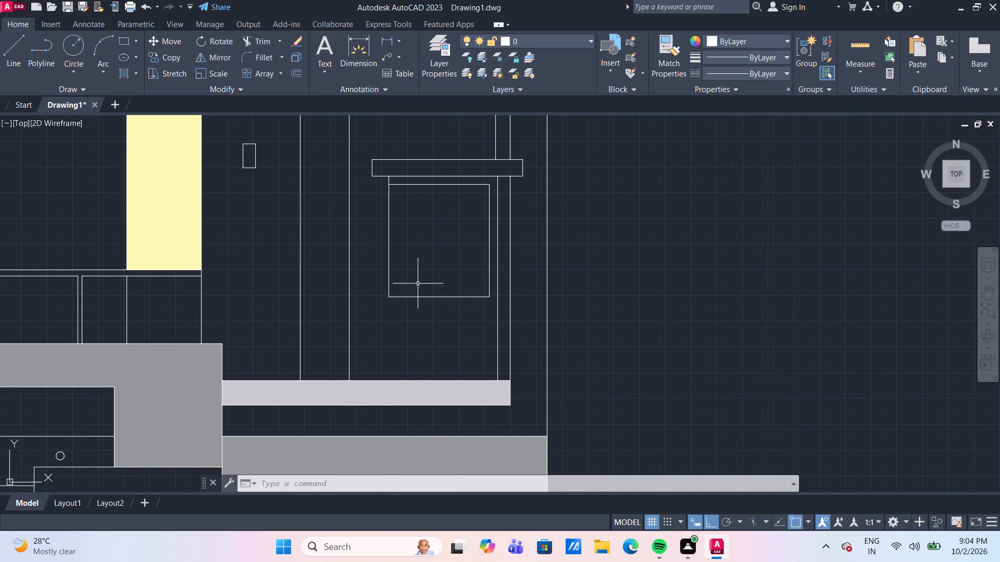
Draw a vertical line from the upper-floor window's lower-left corner down to the top of the light grey band.
middle_drag(418, 286, 427, 259)
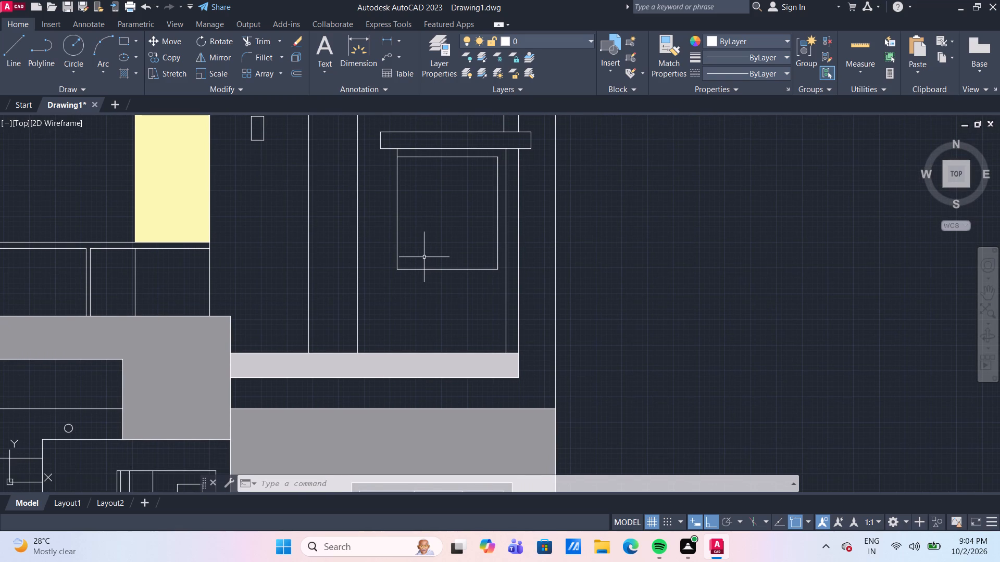
drag(12, 43, 91, 73)
key(l)
key(Return)
click(397, 272)
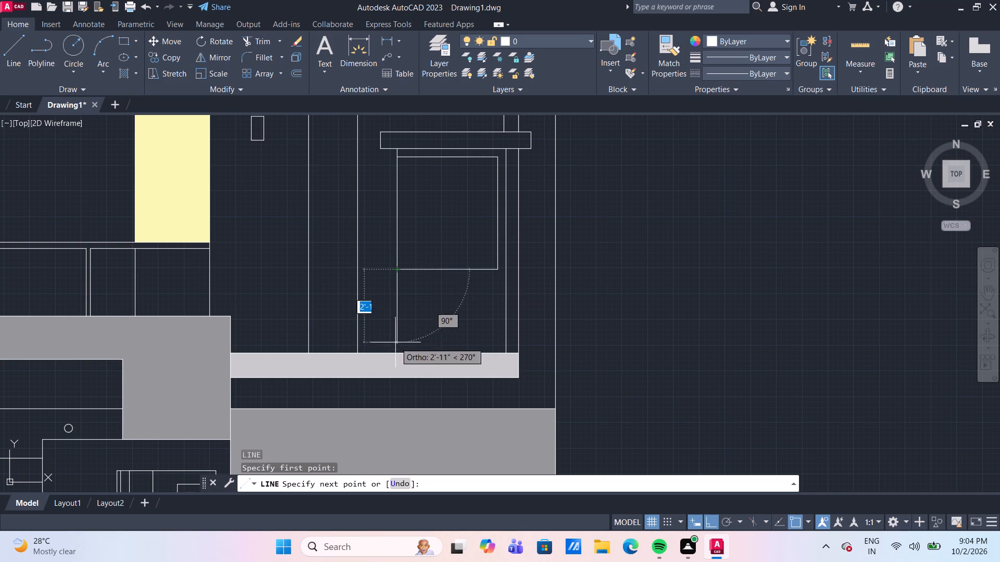
click(396, 356)
key(Return)
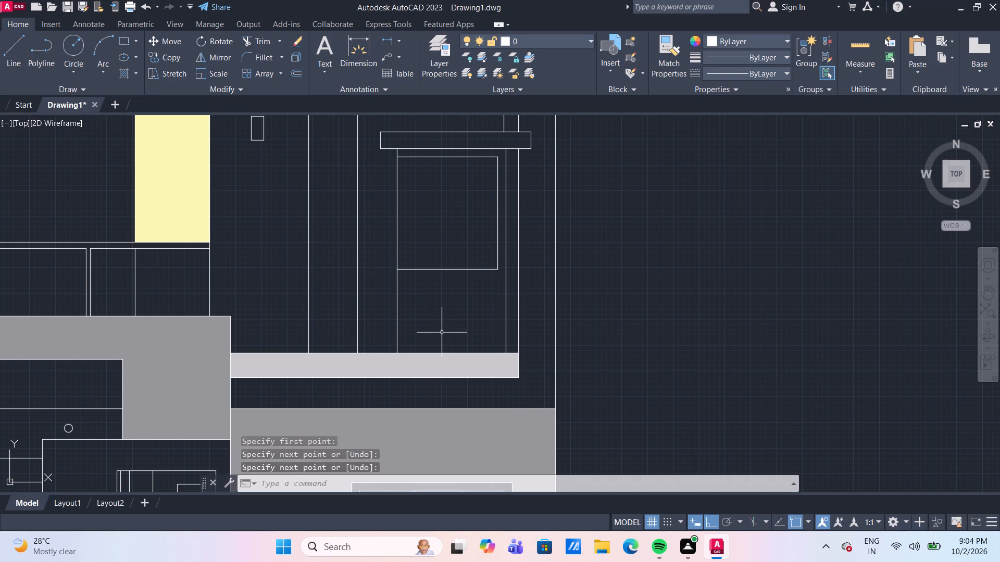
Measure the width and height of the upper-floor window under the ledge.
middle_drag(477, 313, 459, 352)
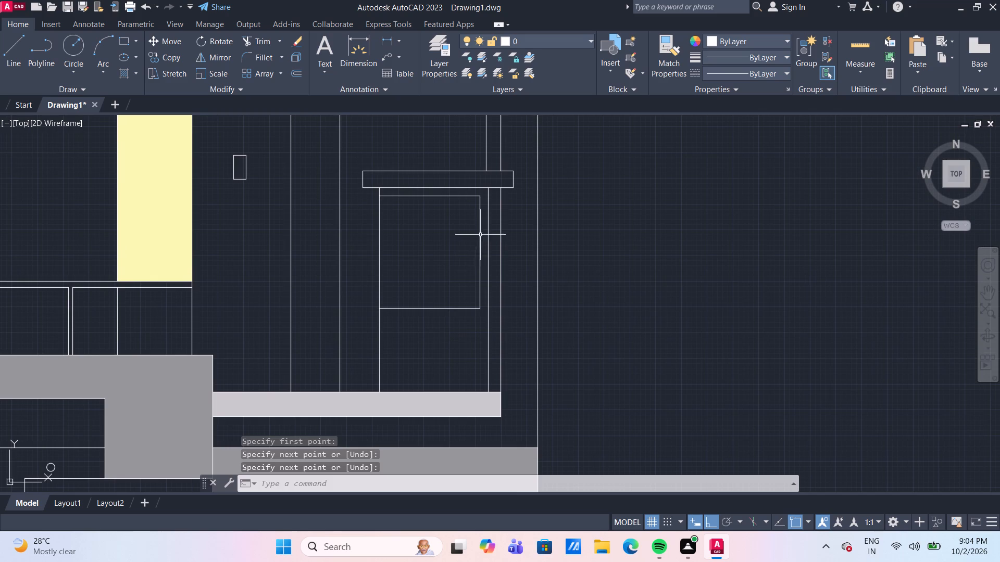
scroll(482, 226, down, 1)
scroll(482, 226, up, 3)
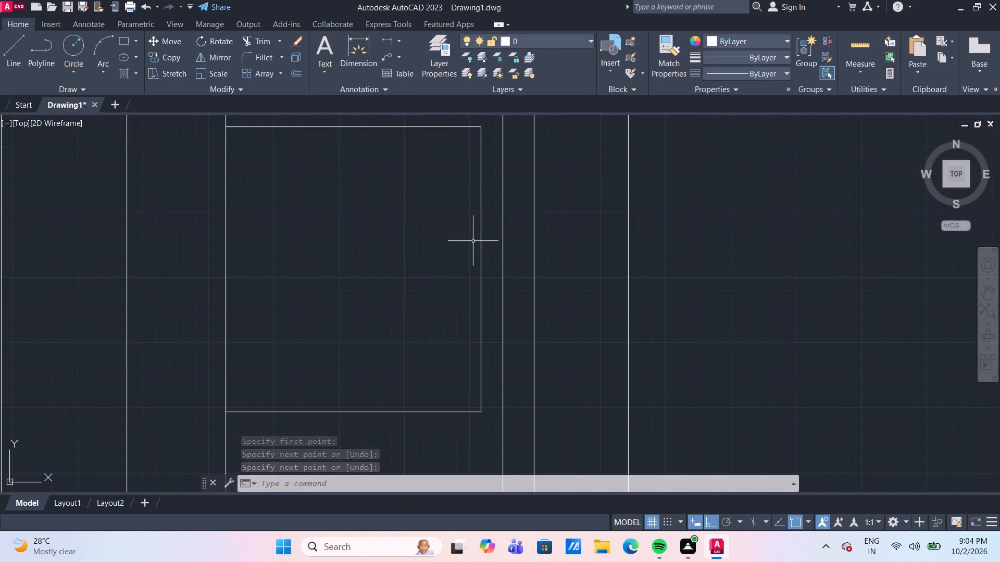
scroll(473, 241, down, 2)
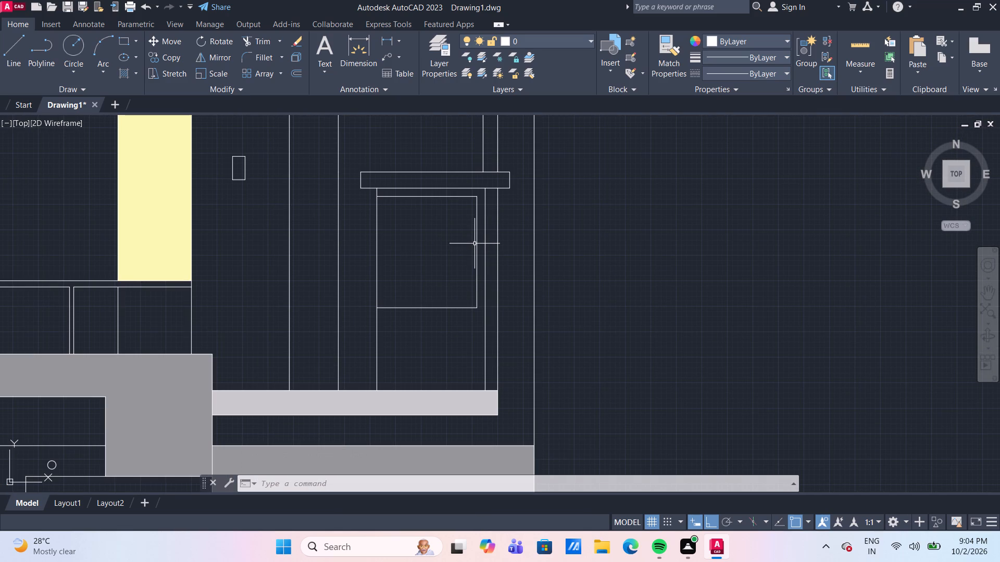
middle_drag(461, 269, 426, 263)
scroll(426, 263, down, 1)
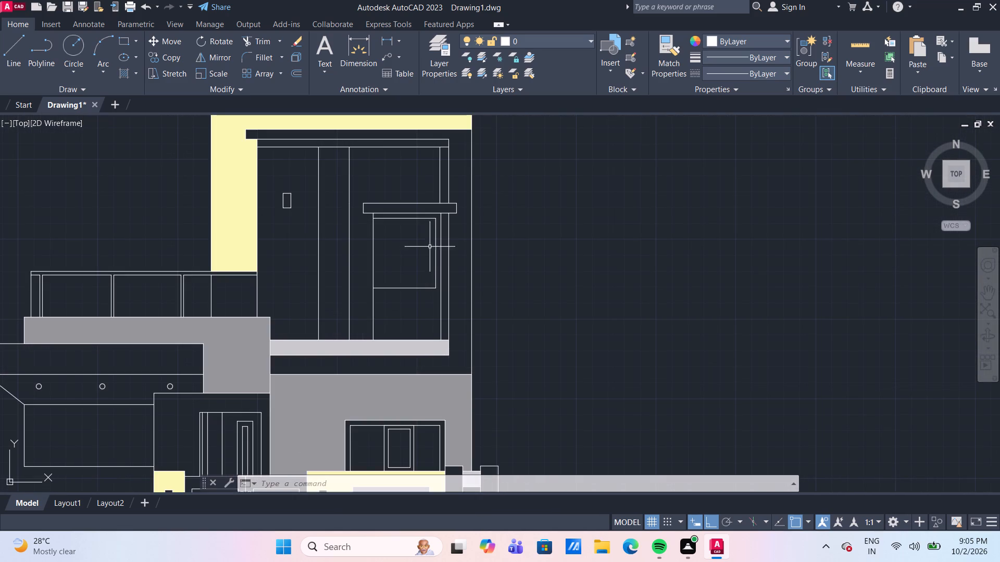
scroll(433, 238, up, 2)
middle_drag(433, 238, 434, 223)
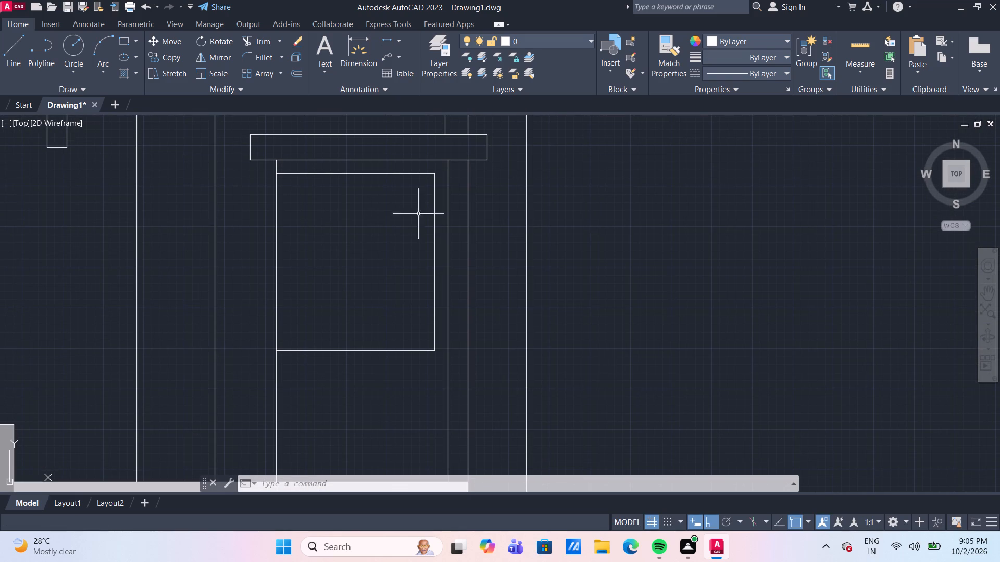
drag(856, 48, 837, 49)
click(858, 47)
scroll(484, 218, up, 2)
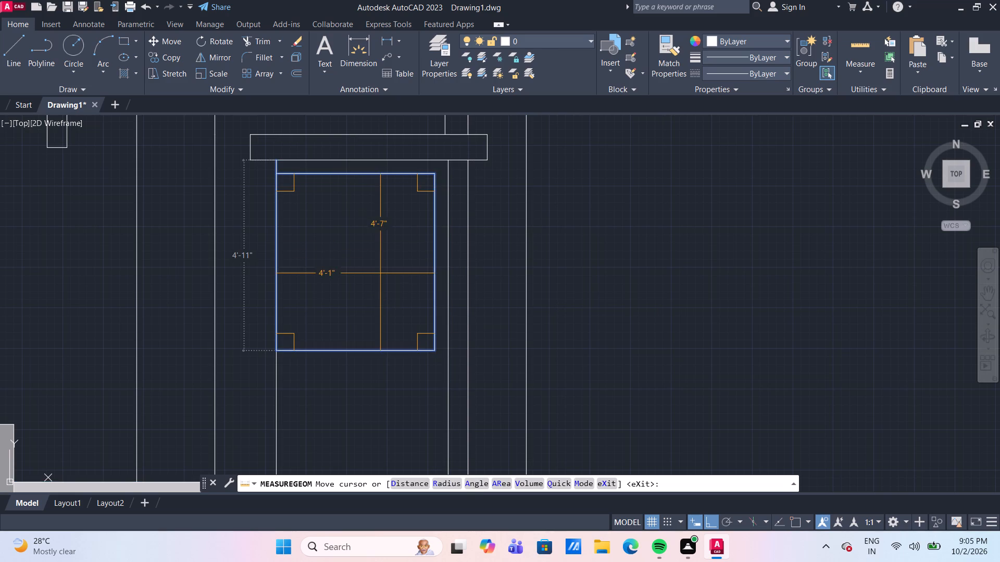
key(Escape)
Offset the upper-floor window's left edge line 4" inward.
key(o)
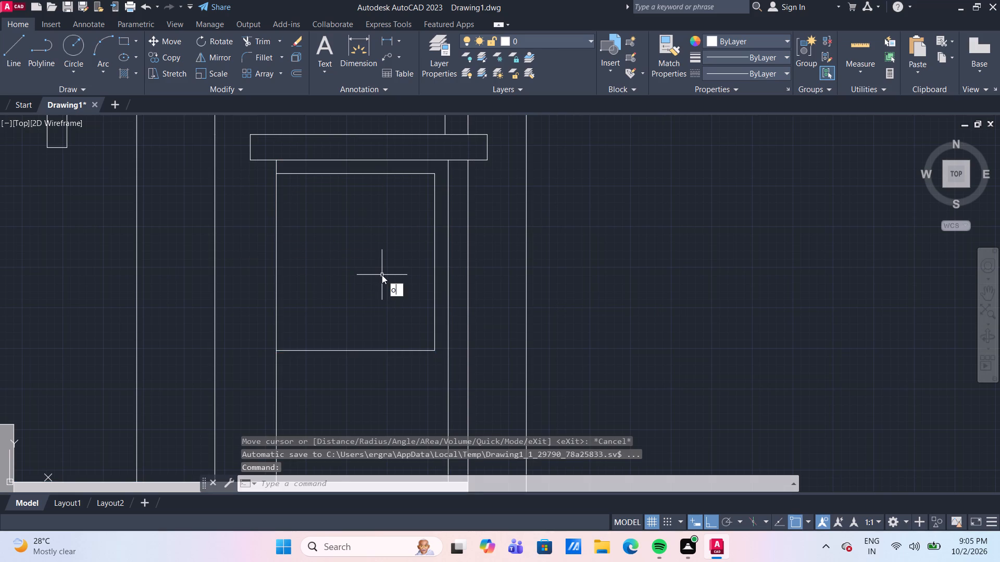
key(Return)
key(Return)
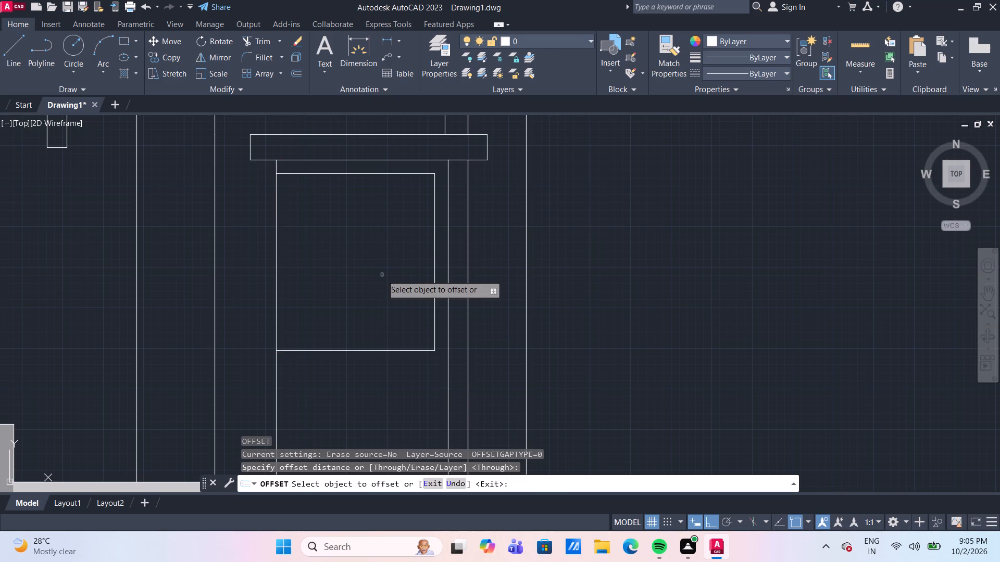
click(277, 225)
text(4")
key(Return)
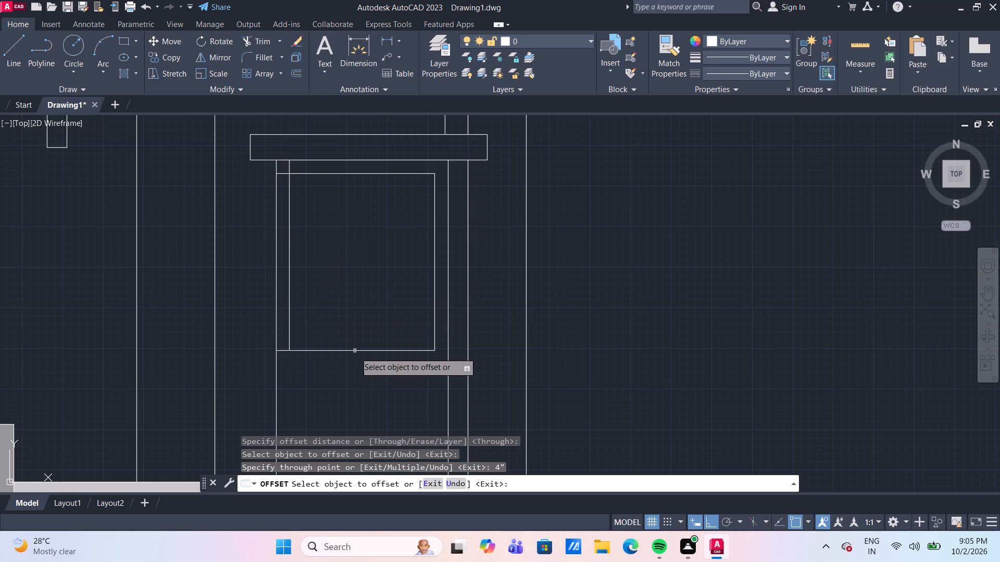
drag(357, 349, 360, 344)
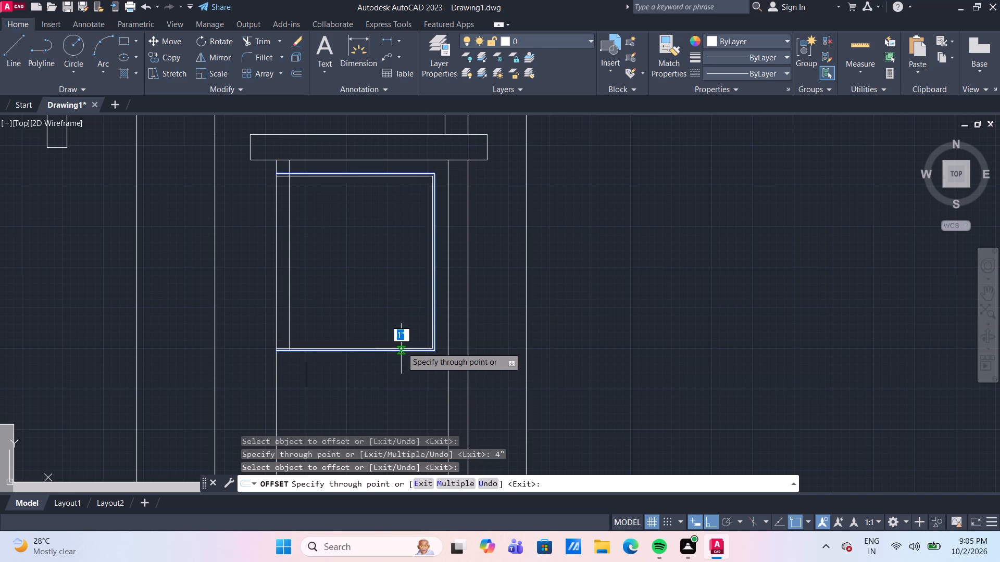
key(Escape)
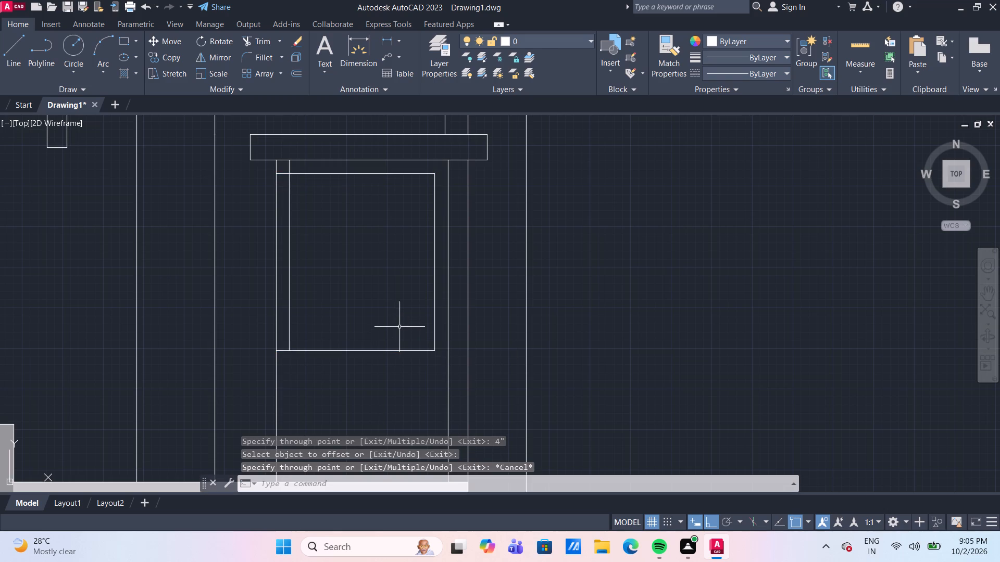
Explode the upper-floor window's polyline and offset its bottom edge 4" upward into the opening.
click(379, 351)
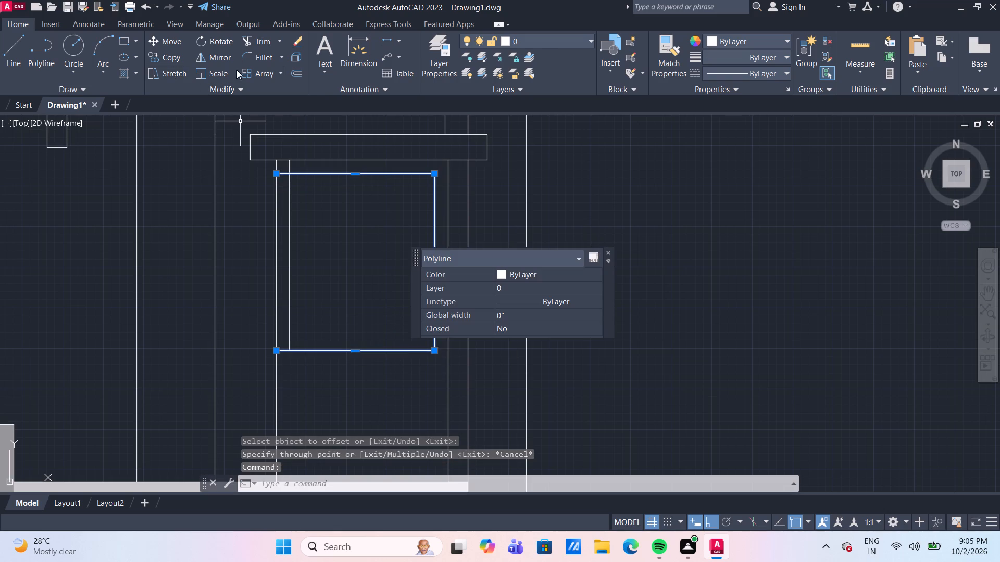
click(295, 55)
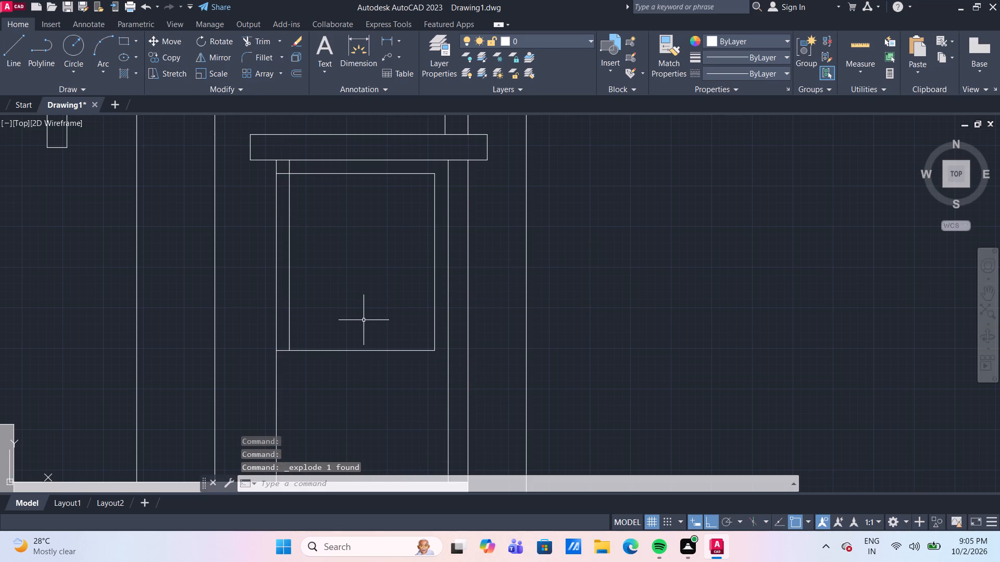
key(o)
key(Return)
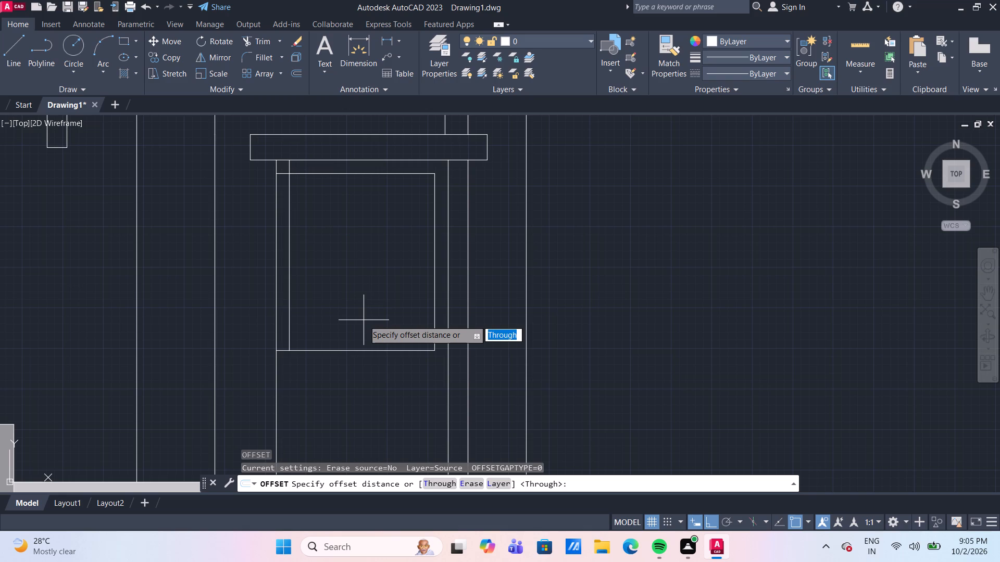
key(Return)
click(372, 350)
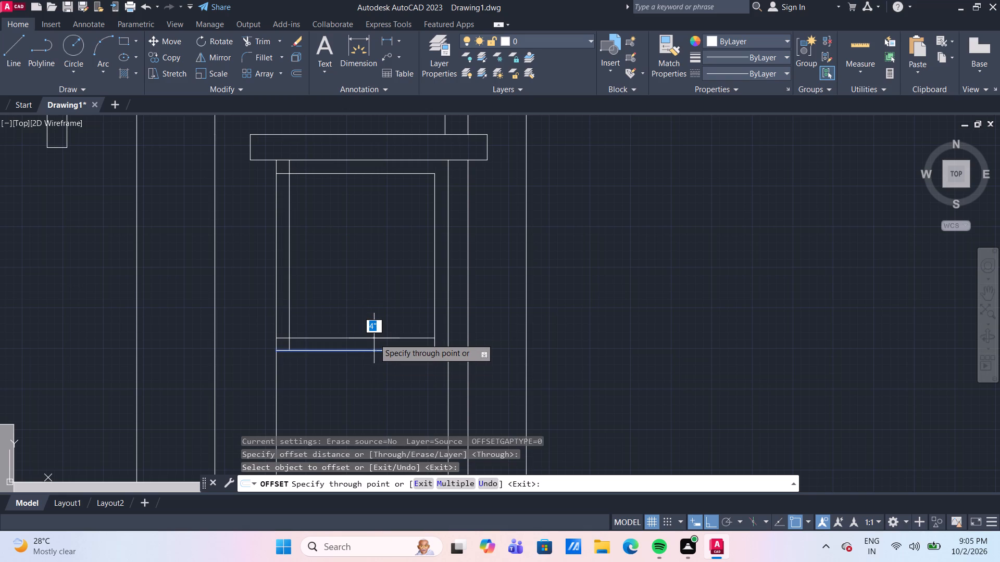
text(4")
key(Return)
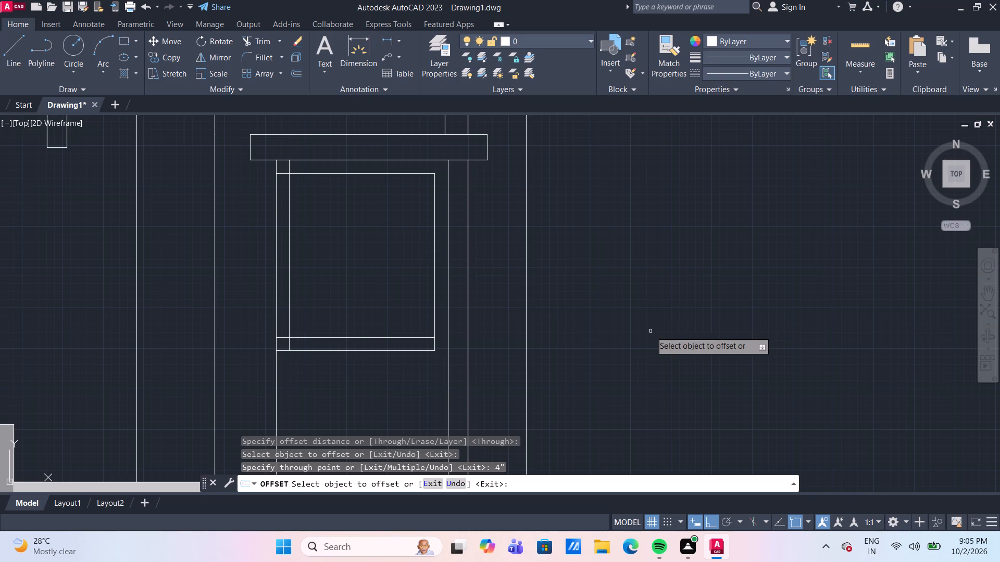
key(Escape)
Trim the overlapping ends of the two offset lines at the window's lower-left inner corner.
text(tr)
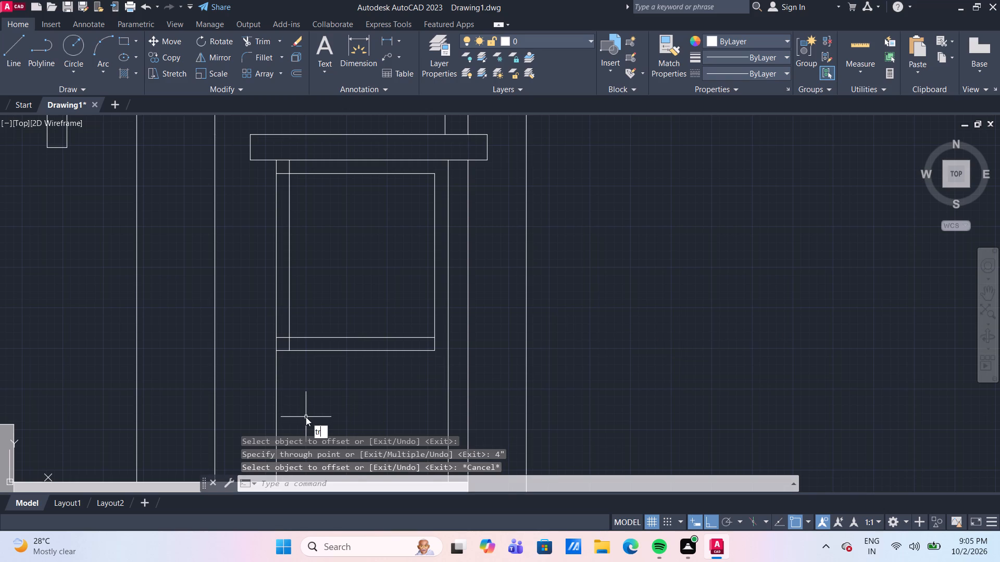
key(Return)
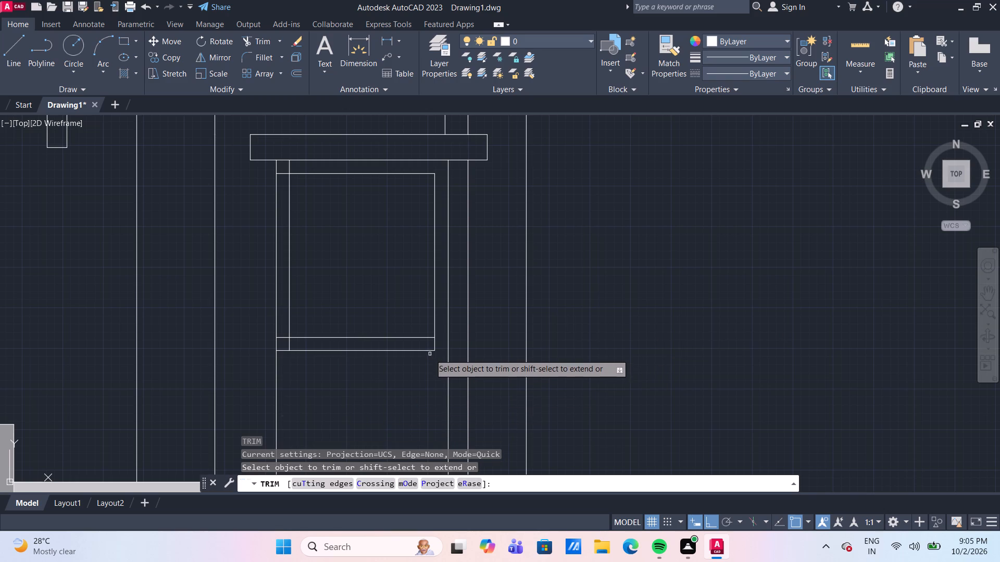
shift+click(427, 350)
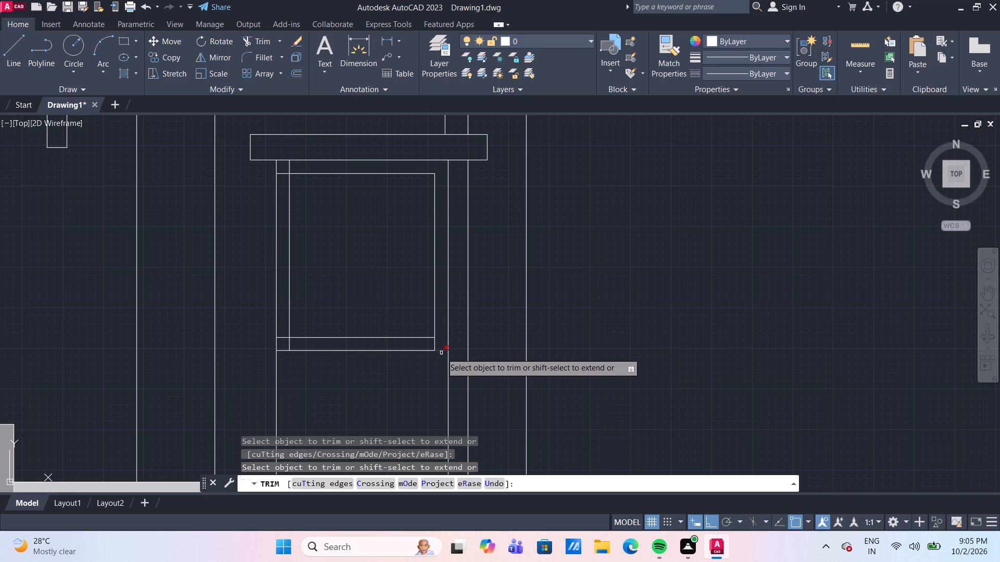
click(441, 353)
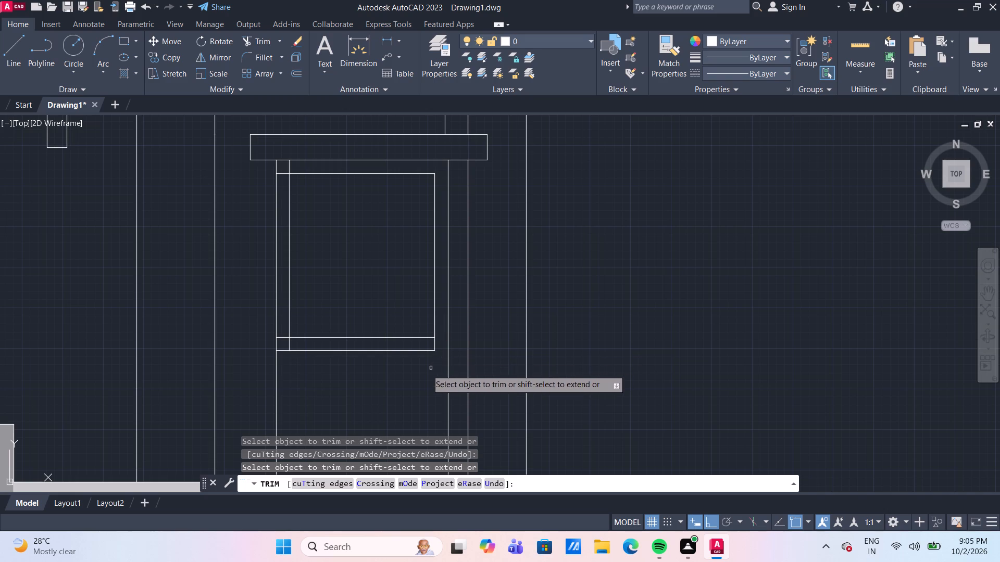
click(290, 343)
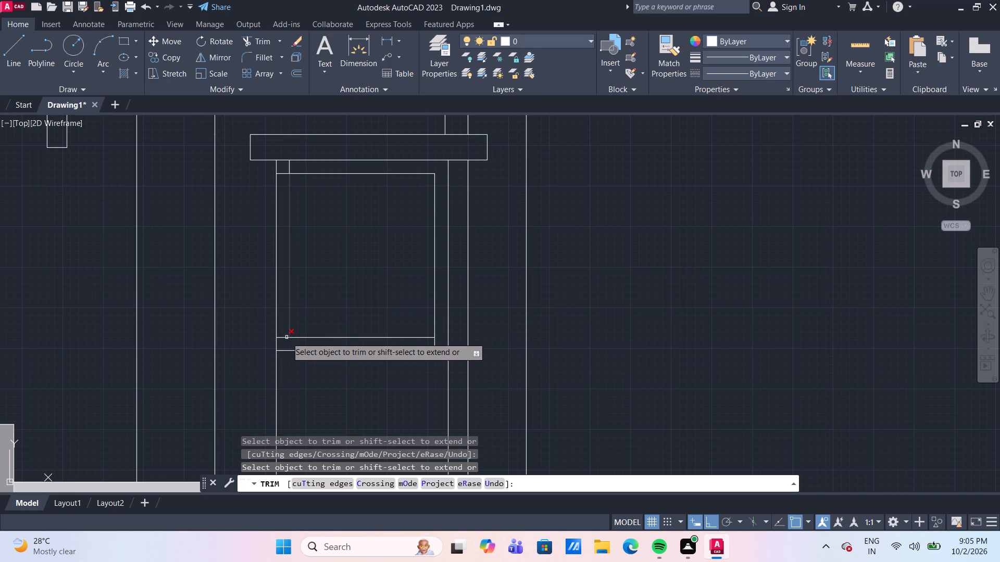
click(286, 338)
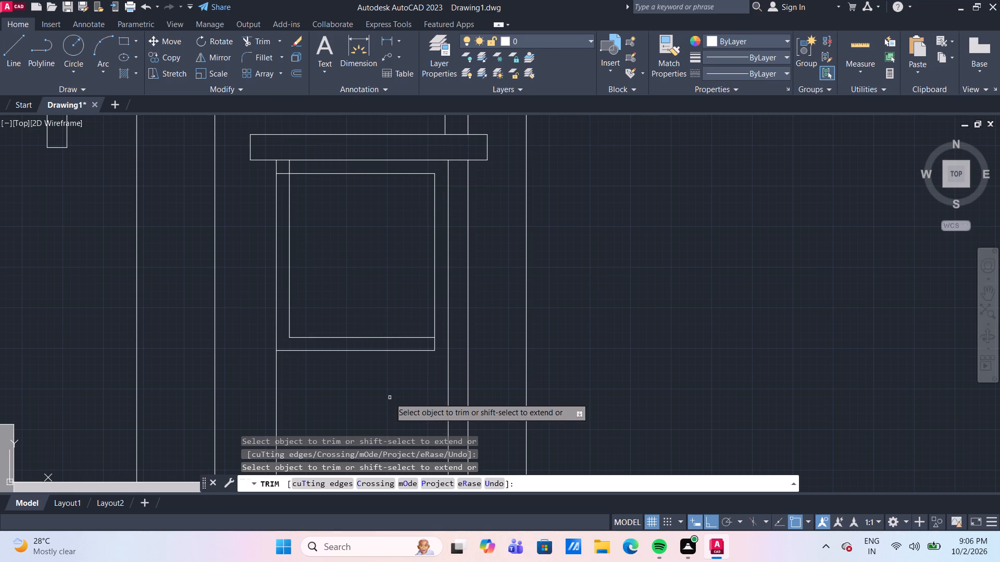
Extend the window's bottom edge to the right-hand frame's inner line and trim the right edge's stub below the inner bottom line.
scroll(401, 395, down, 2)
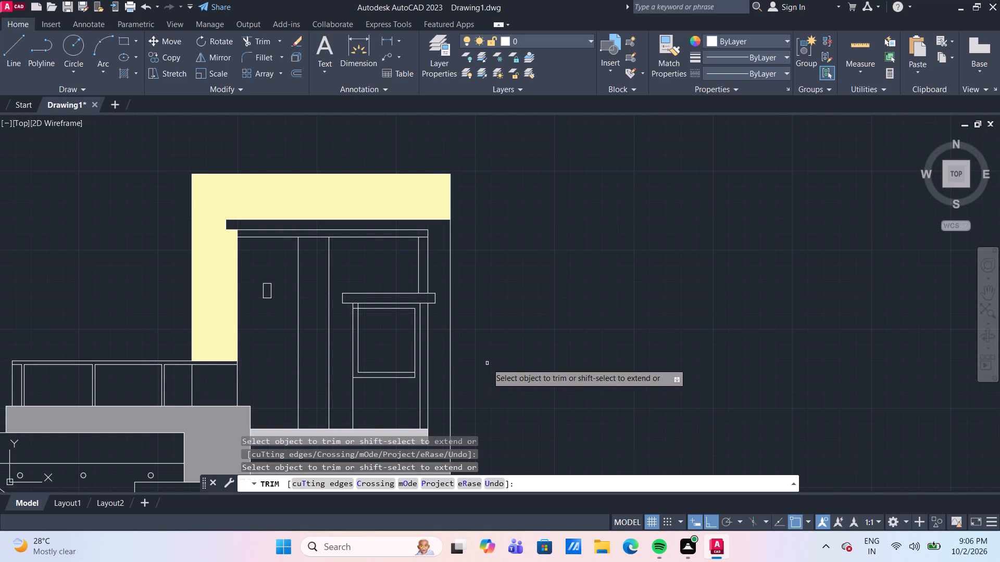
scroll(436, 386, up, 1)
middle_drag(372, 396, 372, 393)
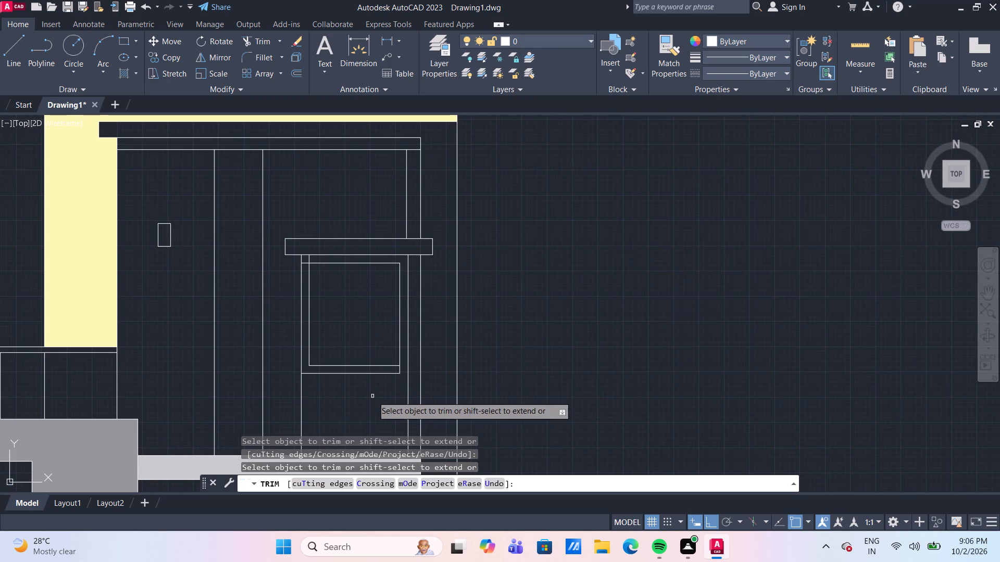
scroll(373, 386, up, 1)
middle_drag(372, 393, 373, 373)
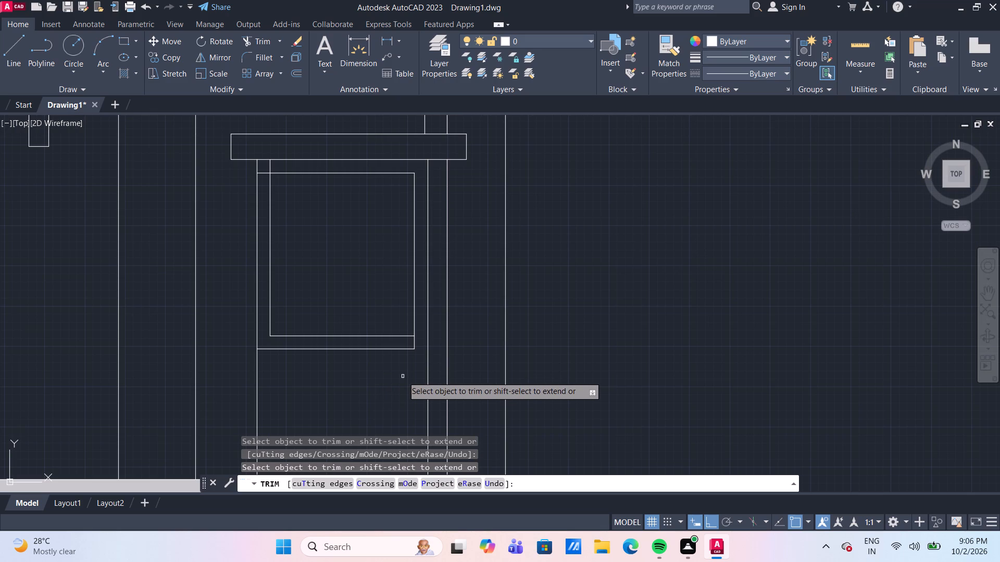
shift+click(403, 350)
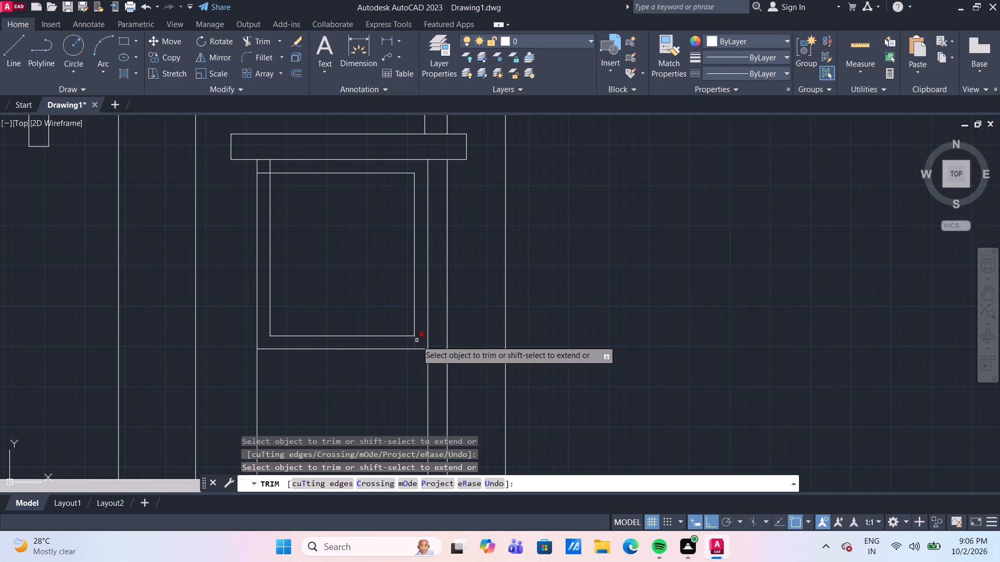
click(417, 340)
click(409, 344)
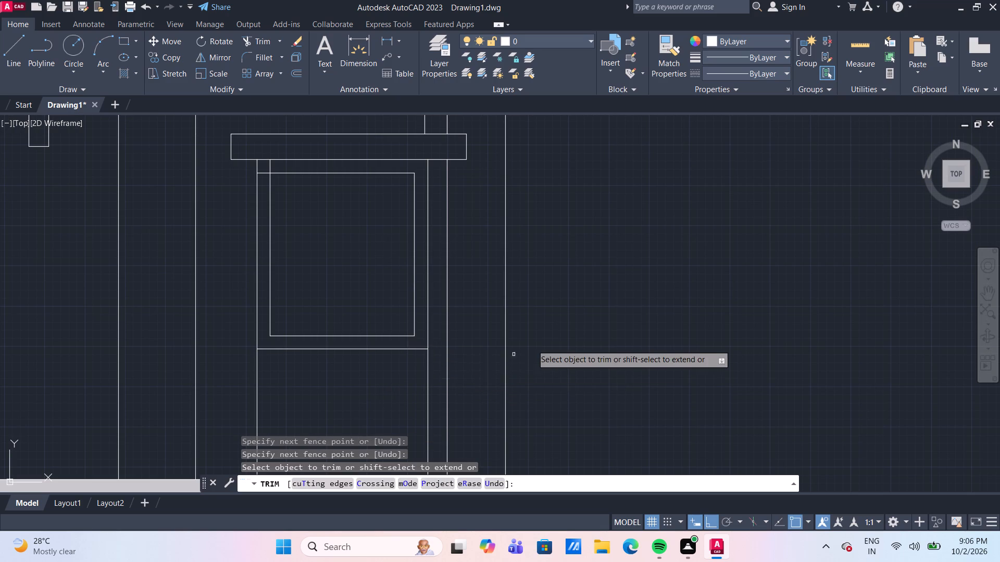
scroll(535, 342, down, 2)
middle_drag(551, 333, 547, 316)
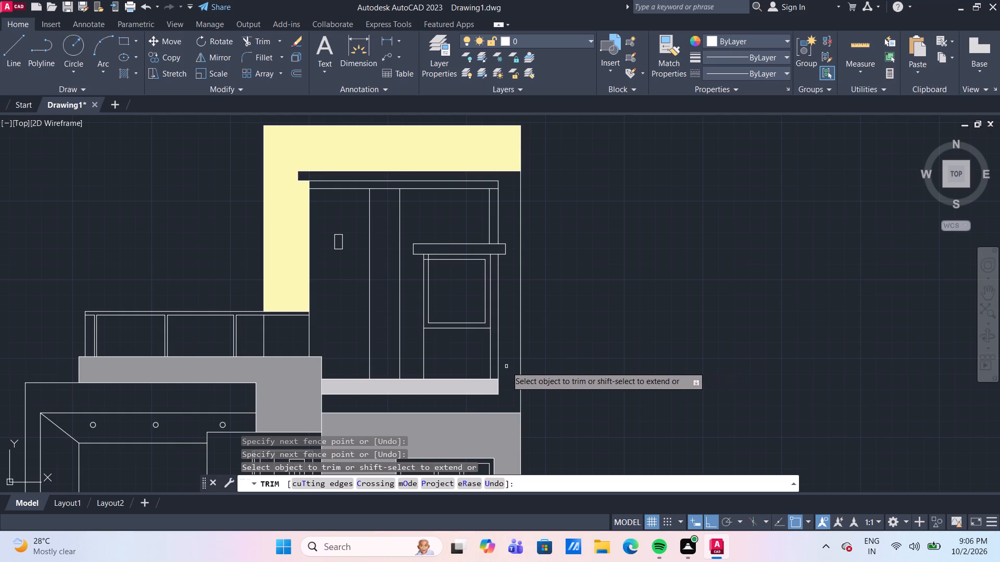
Trim the leftover vertical line below the upper-floor window's lower-right corner and the overlapping line ends at its upper-left inner corner.
scroll(506, 363, up, 2)
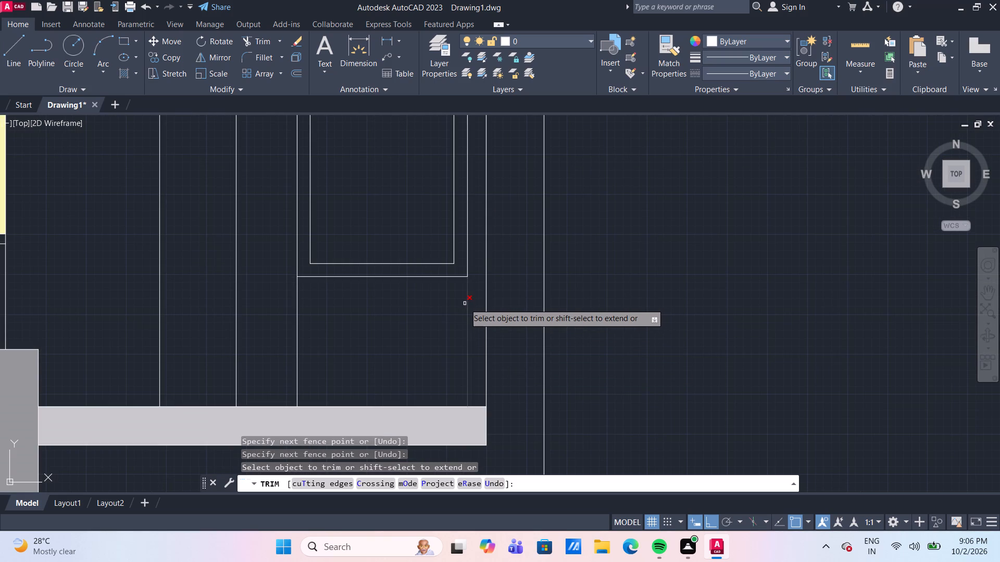
click(465, 303)
click(471, 313)
scroll(471, 313, down, 2)
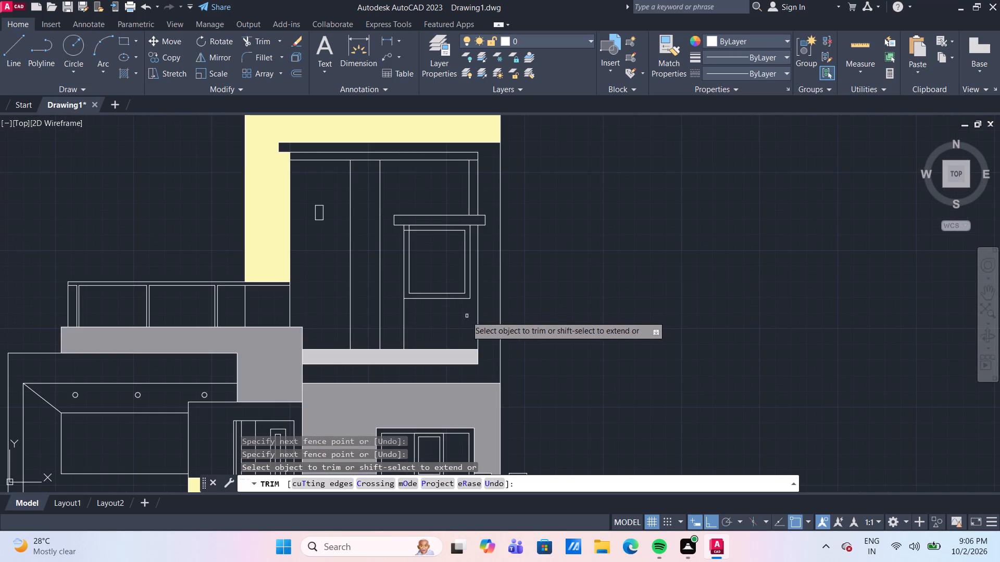
scroll(428, 247, up, 3)
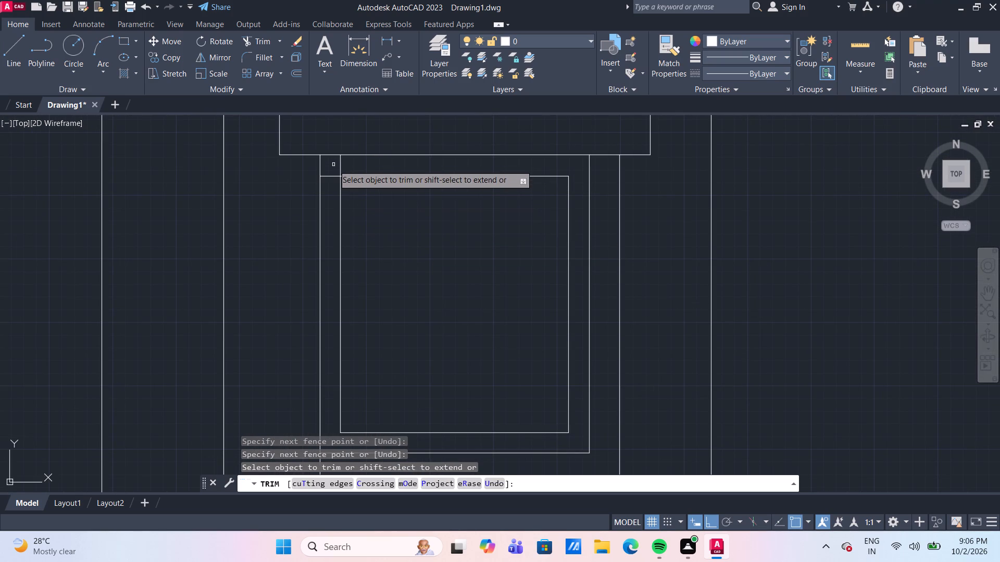
click(332, 177)
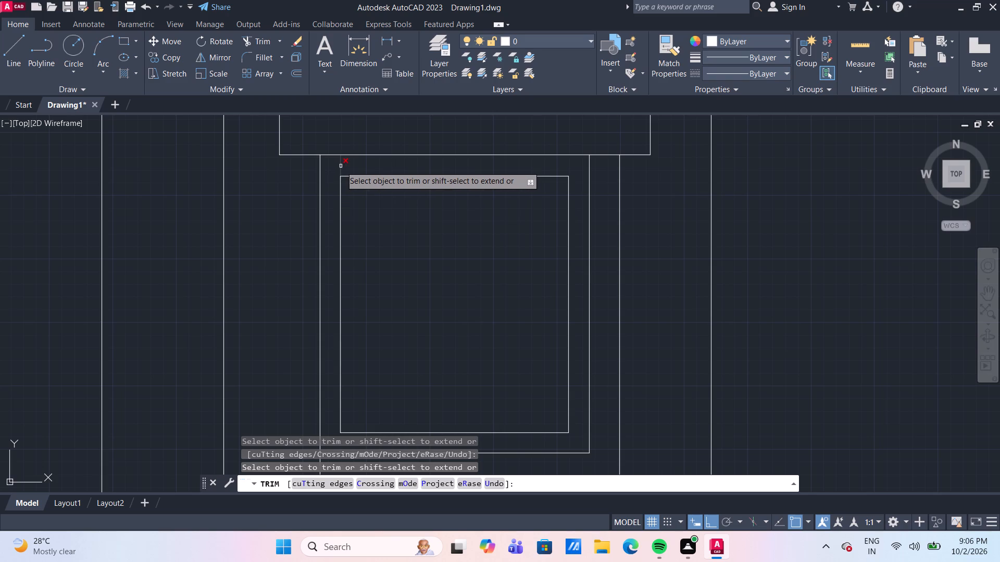
click(341, 166)
scroll(434, 287, down, 2)
middle_drag(434, 287, 445, 278)
key(Escape)
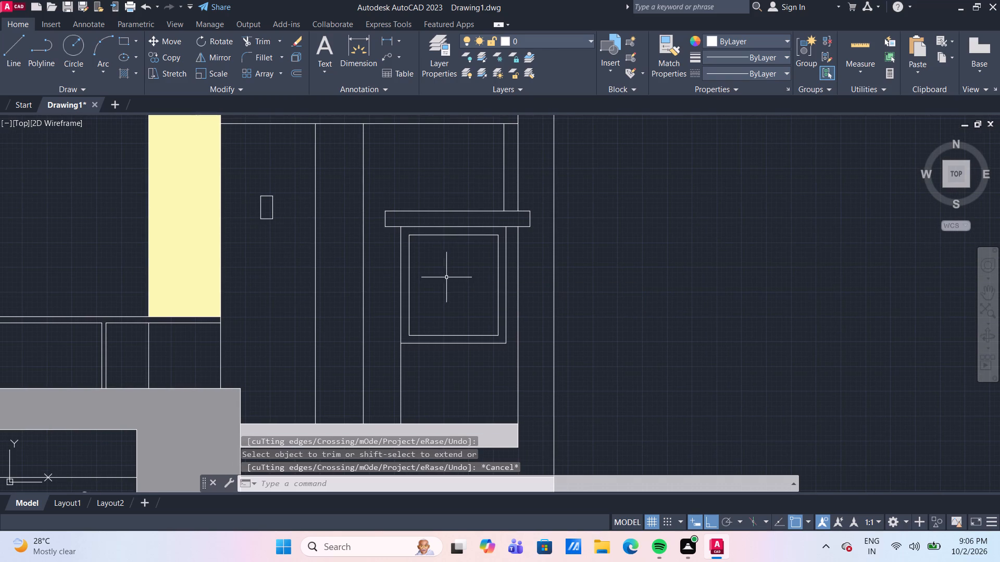
Draw a vertical centre line in the upper-floor window between the midpoints of the inner frame's top and bottom edges.
key(l)
key(Return)
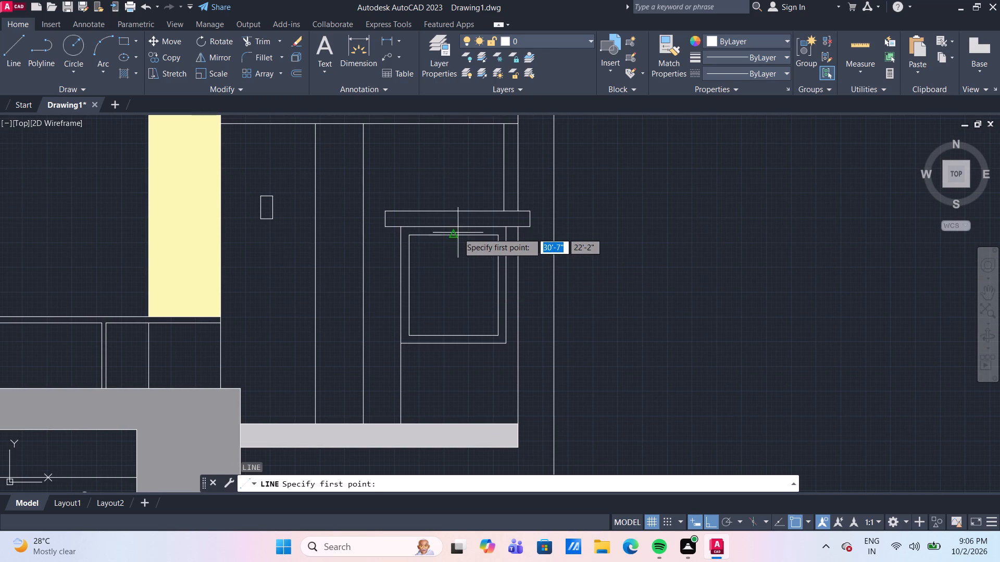
drag(455, 233, 459, 255)
click(455, 337)
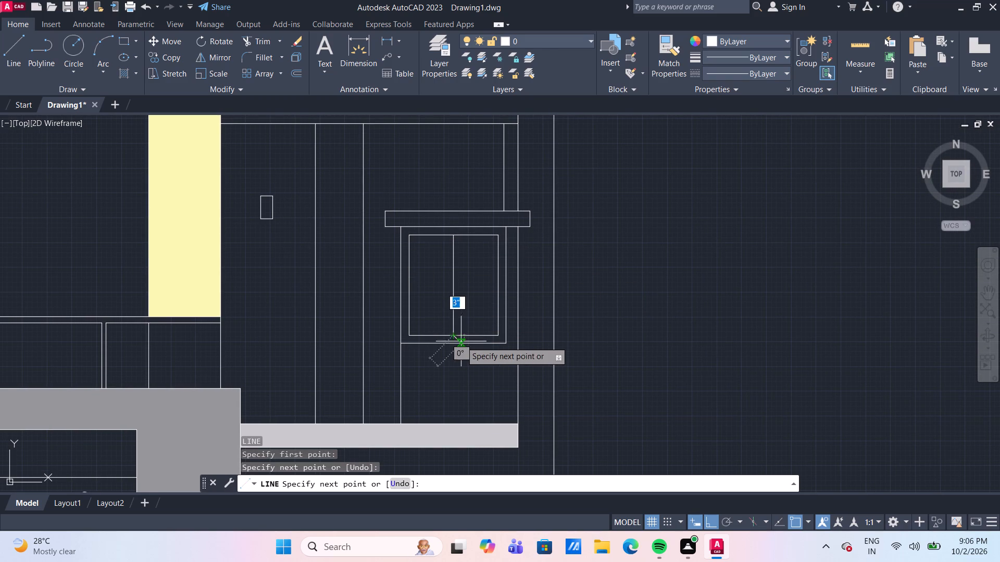
key(Return)
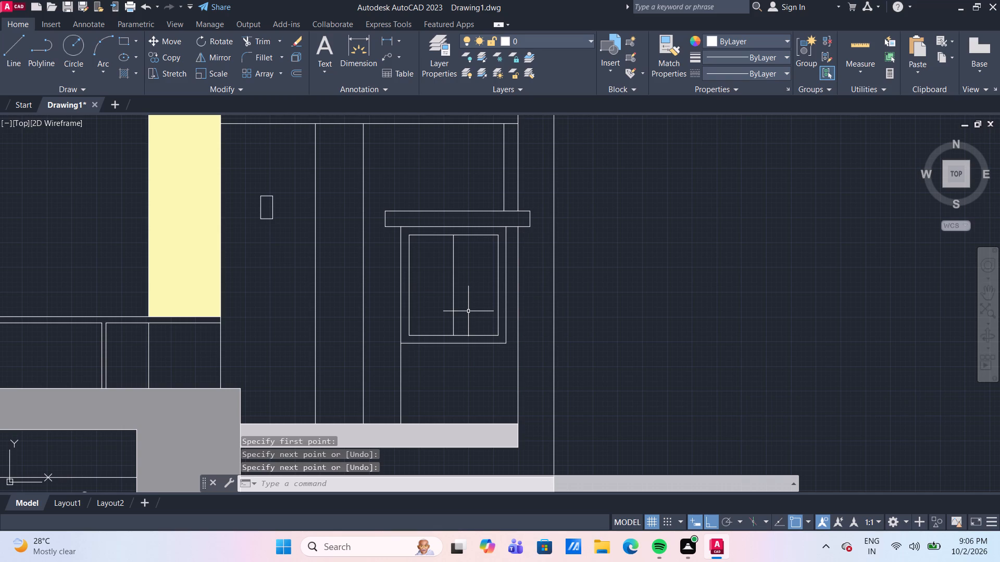
Offset the window's vertical centre line 1.5" to each side.
scroll(468, 311, down, 2)
middle_drag(482, 338, 449, 298)
scroll(436, 255, up, 3)
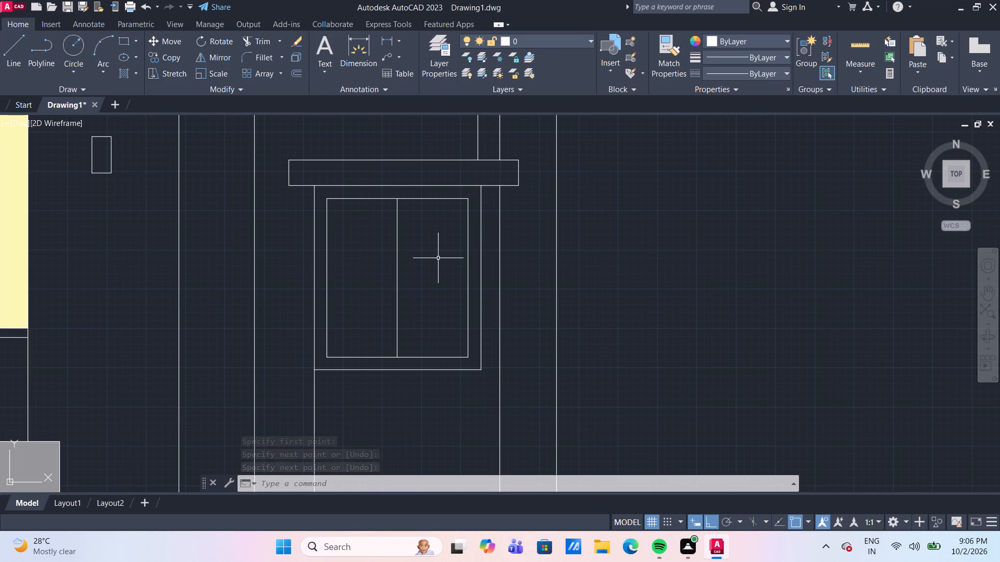
key(o)
key(Return)
key(Return)
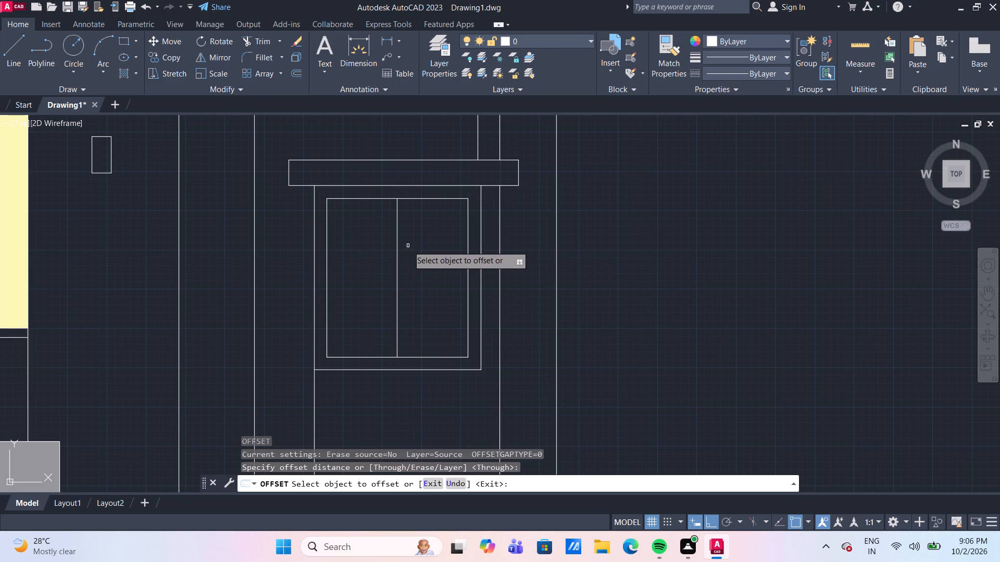
click(396, 242)
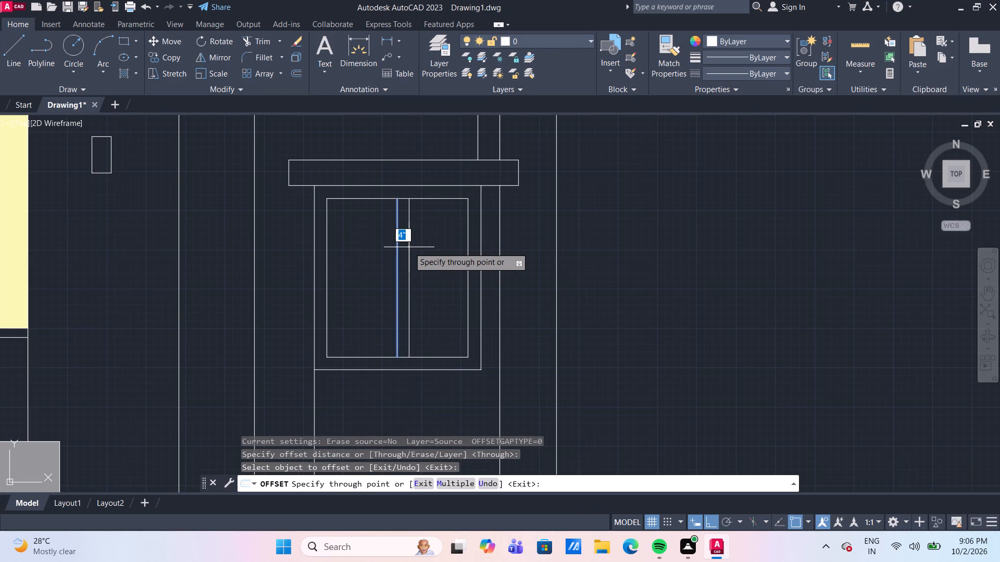
text(1.5")
key(Return)
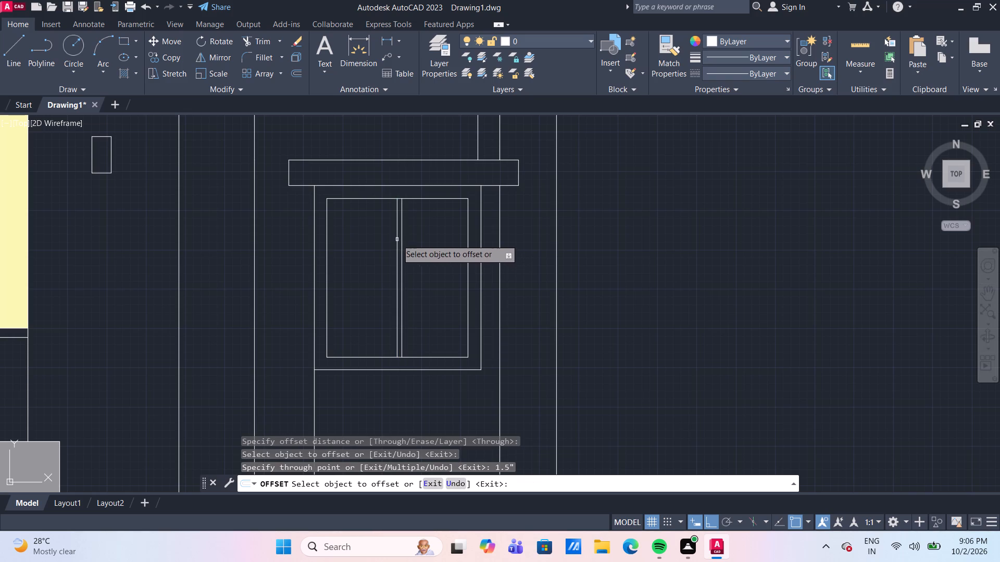
click(397, 239)
text(1.5")
key(Return)
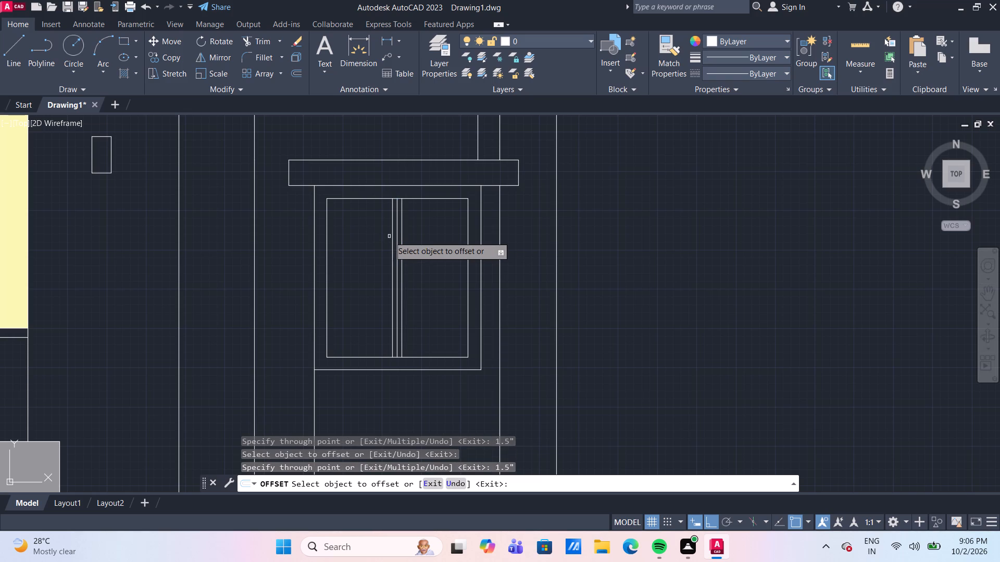
key(Escape)
Erase the original centre line and trim the inner frame's top and bottom edges between the two offset lines, leaving two panes.
click(397, 242)
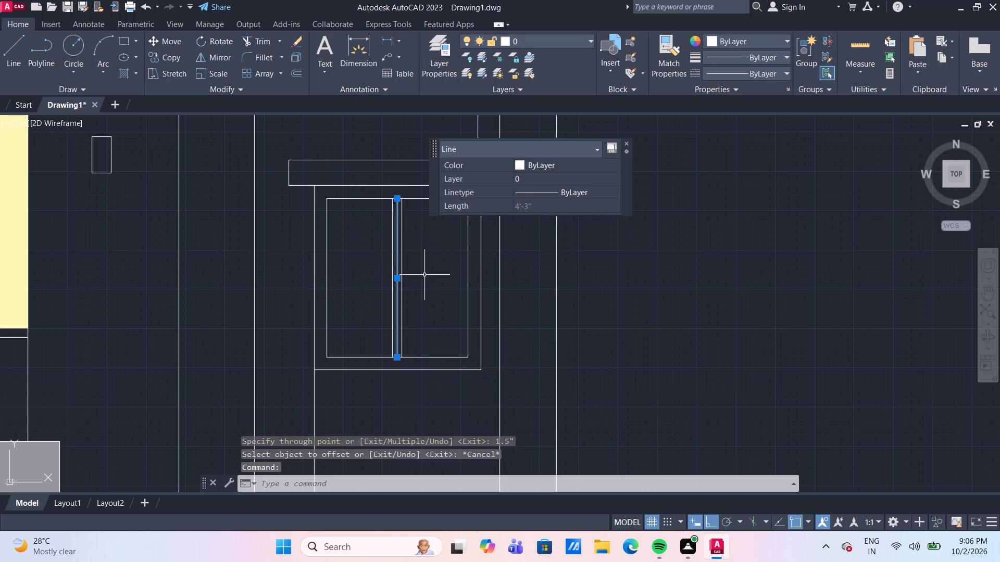
key(Delete)
text(tr)
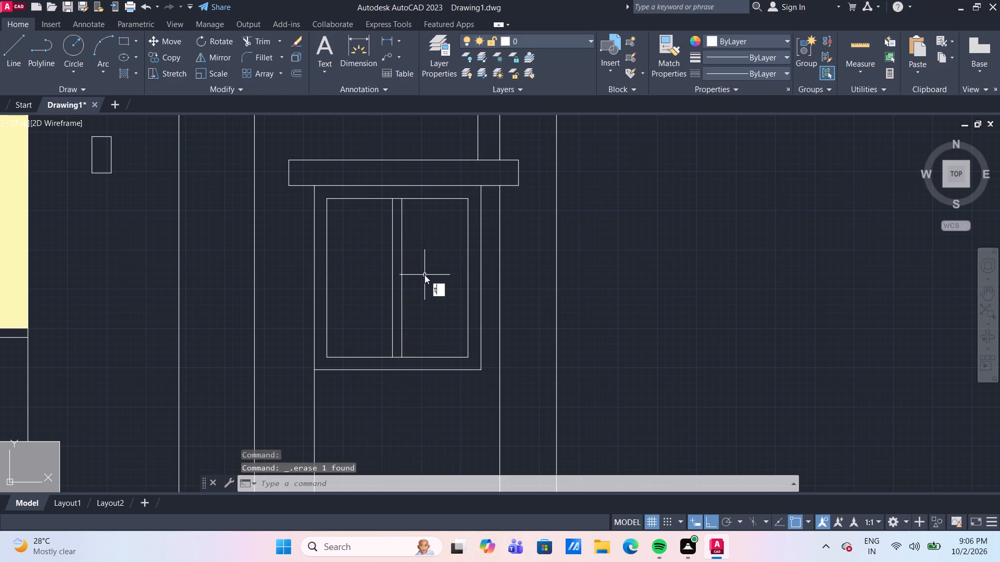
key(Return)
click(396, 356)
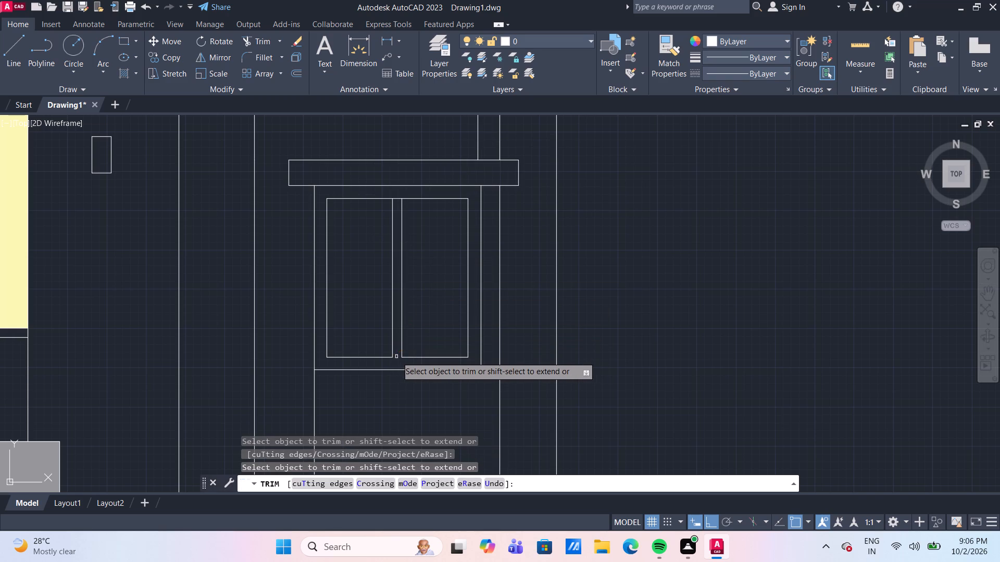
click(397, 199)
scroll(691, 257, down, 1)
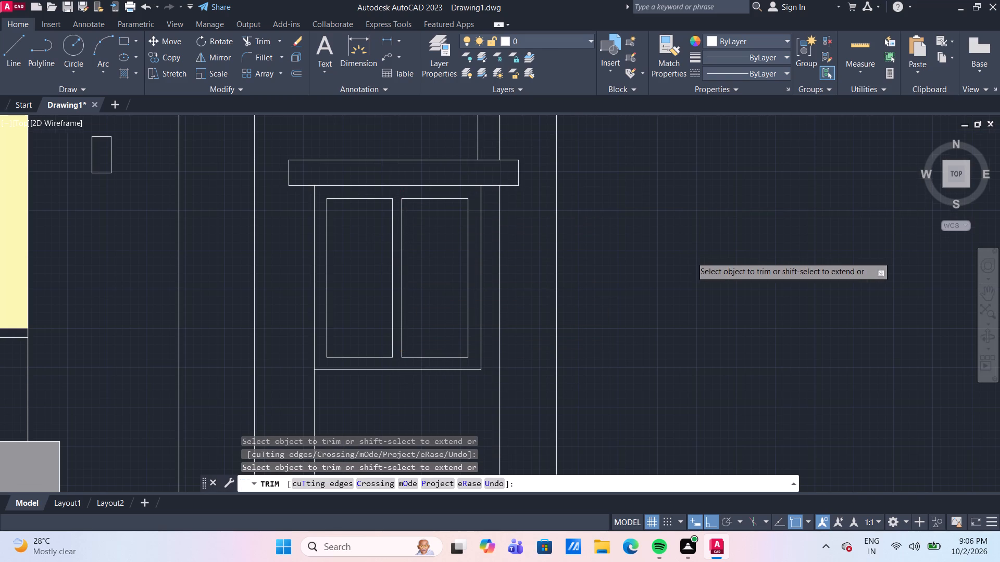
middle_drag(693, 258, 698, 258)
key(Escape)
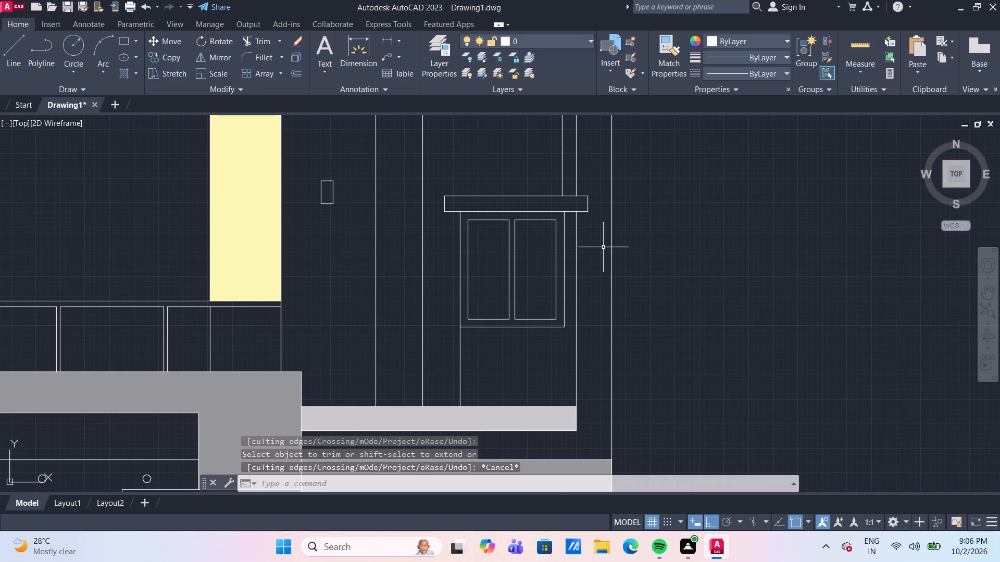
Hatch the upper-floor wall area above and left of the window with solid grey 147,149,152.
scroll(604, 241, up, 1)
scroll(604, 238, down, 2)
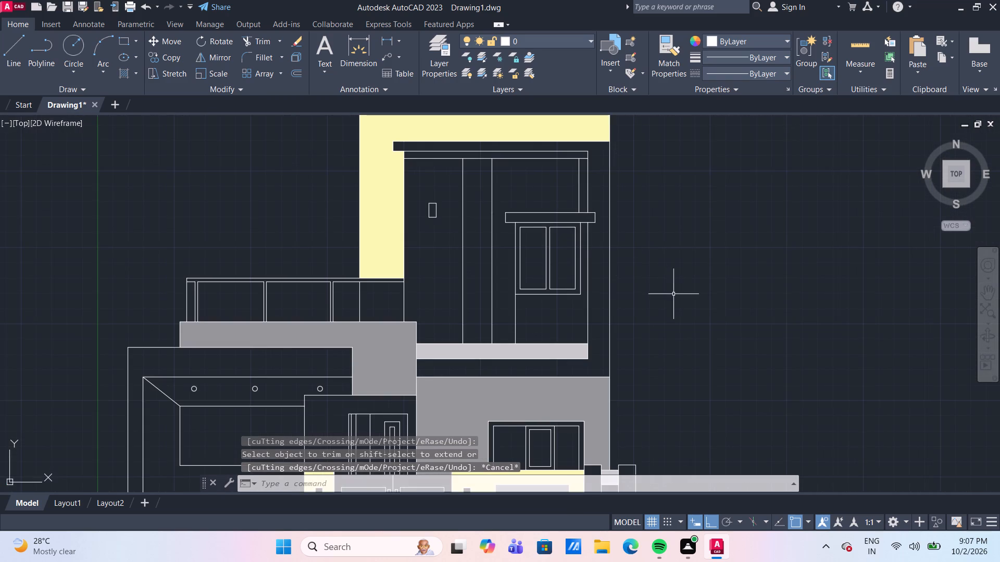
middle_drag(669, 284, 669, 261)
scroll(670, 263, down, 2)
middle_drag(669, 263, 660, 248)
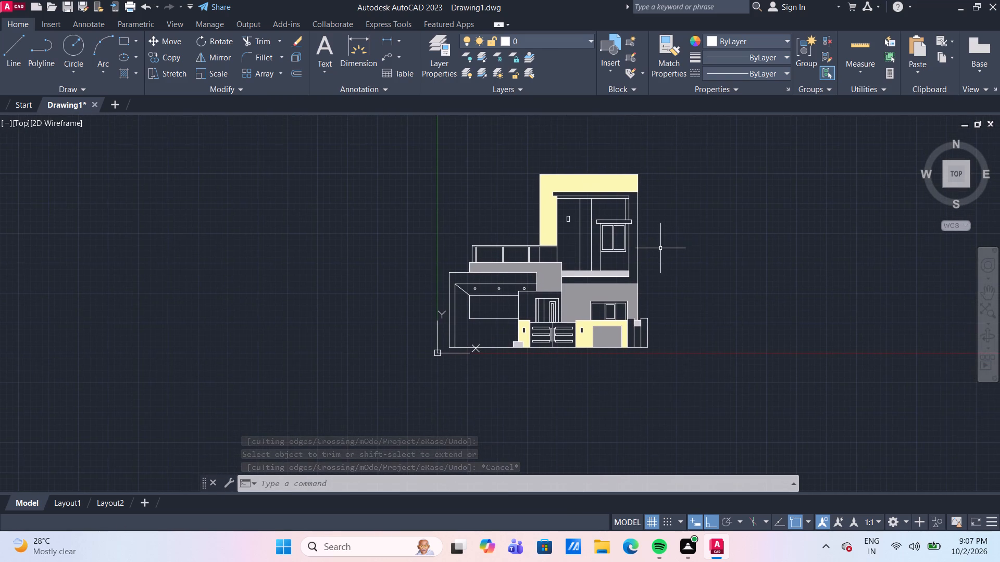
scroll(660, 248, up, 1)
middle_click(660, 248)
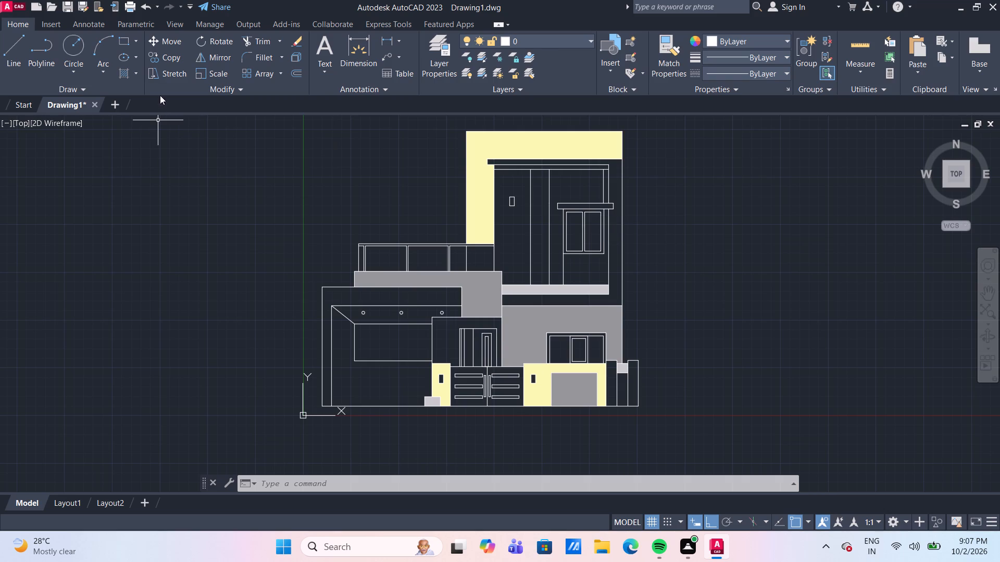
click(127, 69)
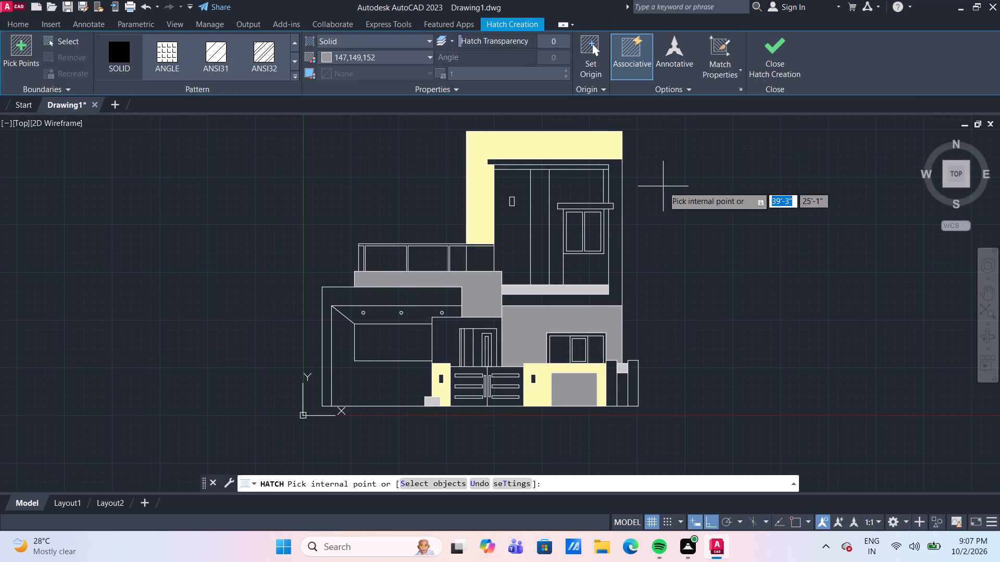
scroll(562, 192, up, 2)
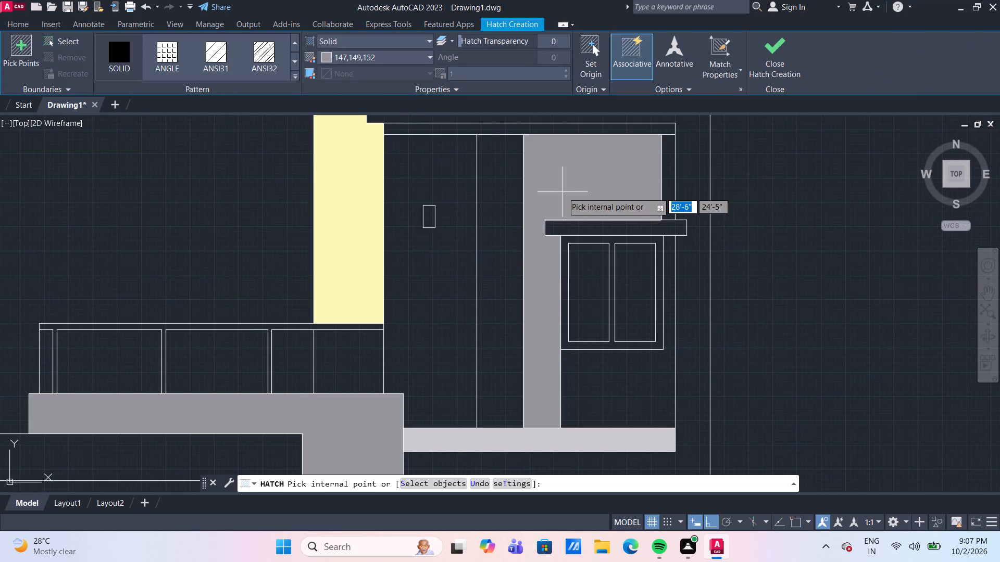
click(562, 192)
scroll(497, 217, down, 2)
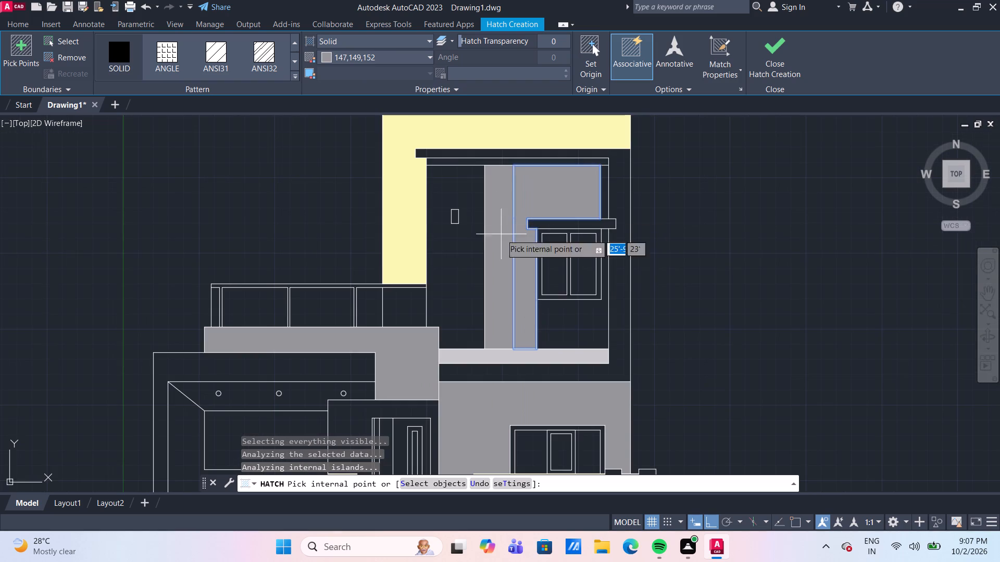
scroll(491, 322, down, 1)
middle_drag(650, 373, 620, 331)
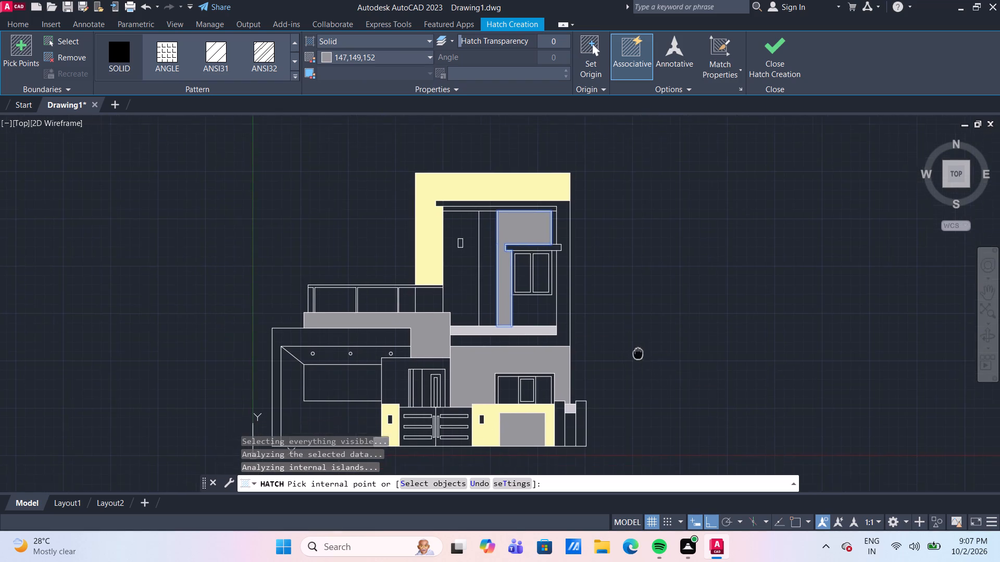
middle_drag(620, 331, 607, 323)
scroll(572, 365, up, 1)
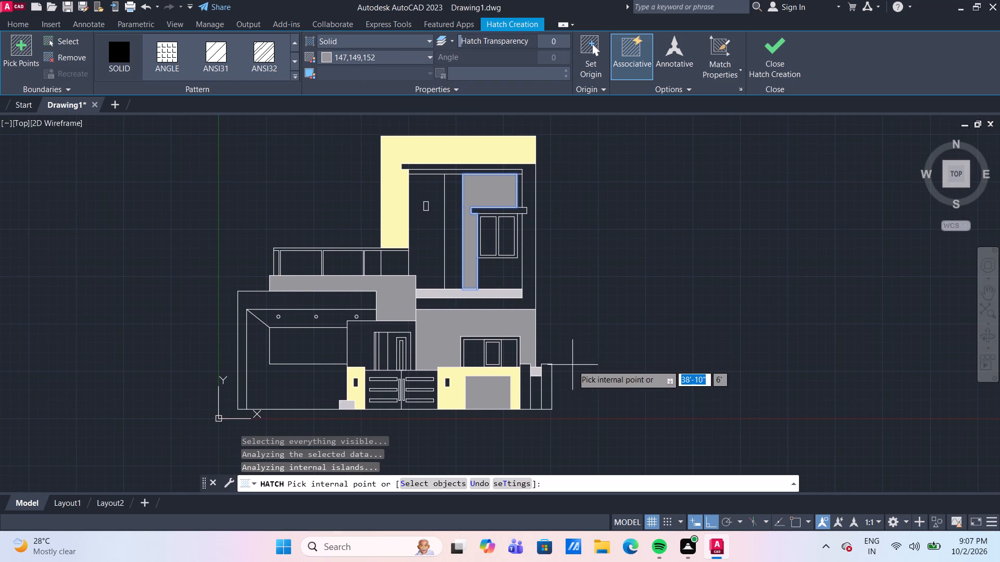
key(Escape)
Hatch the outer band around the upper-floor recess and the projecting slab above the window with solid white 255,255,255.
scroll(566, 323, down, 1)
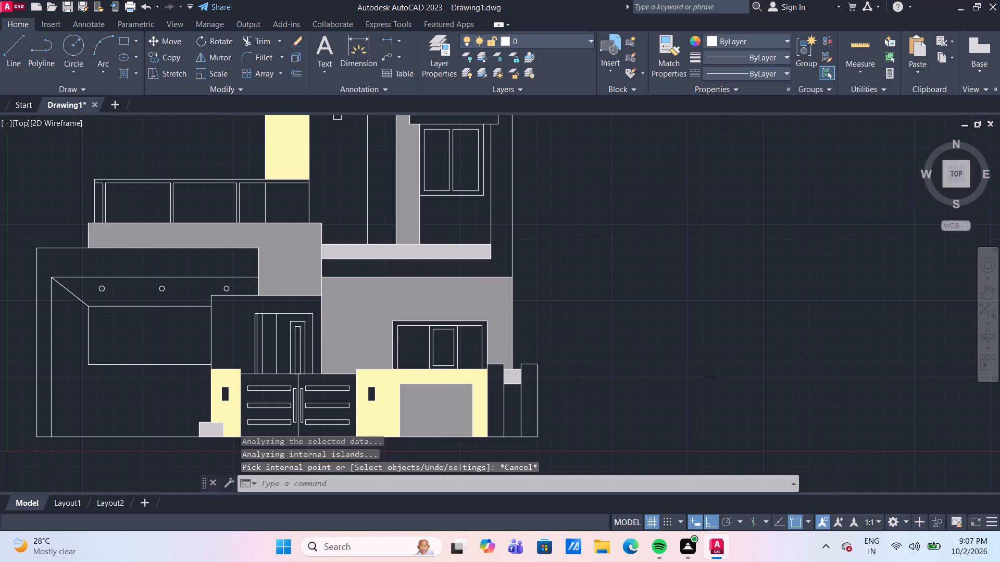
scroll(566, 323, down, 1)
middle_drag(581, 283, 552, 333)
scroll(526, 282, up, 2)
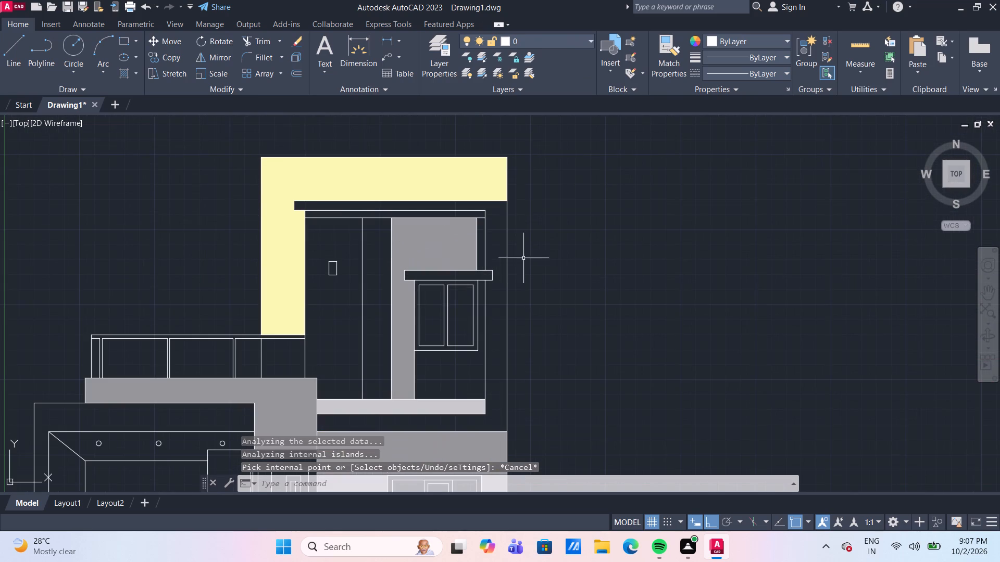
click(123, 74)
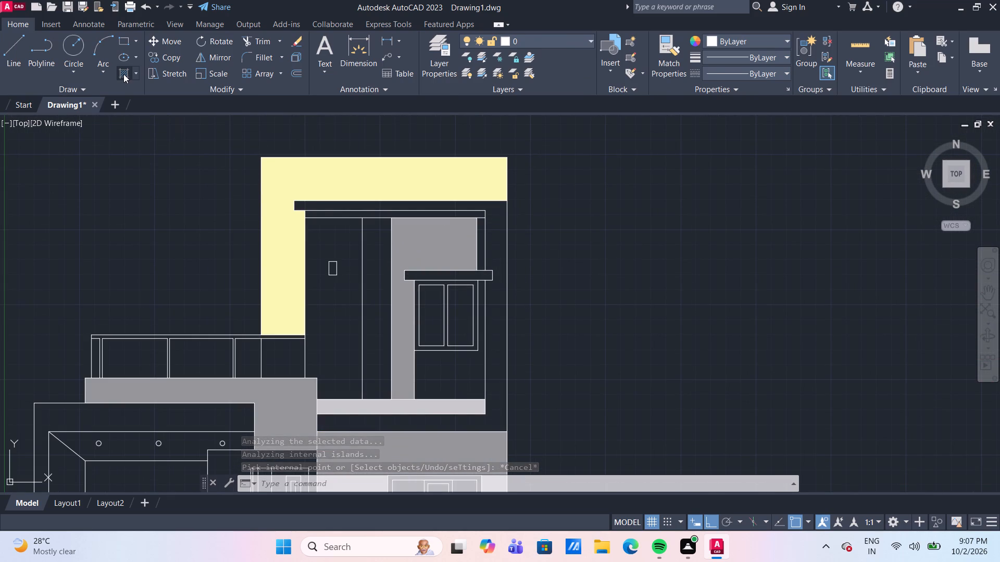
click(354, 55)
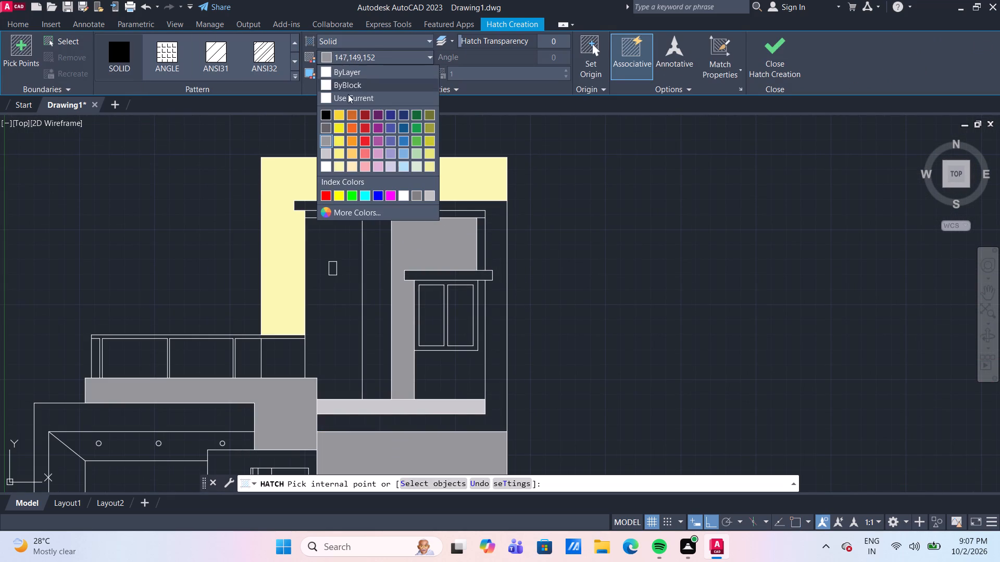
click(326, 167)
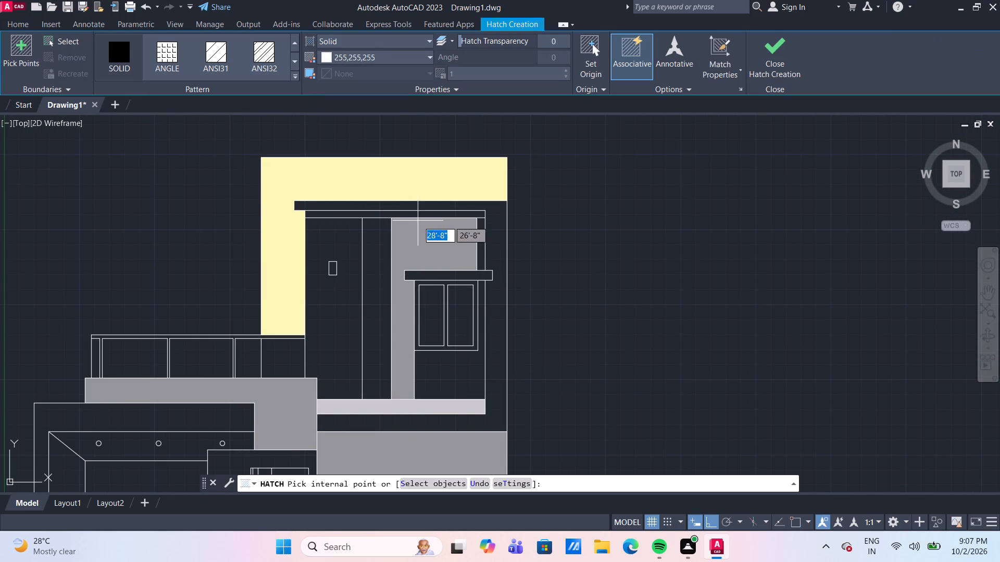
click(494, 235)
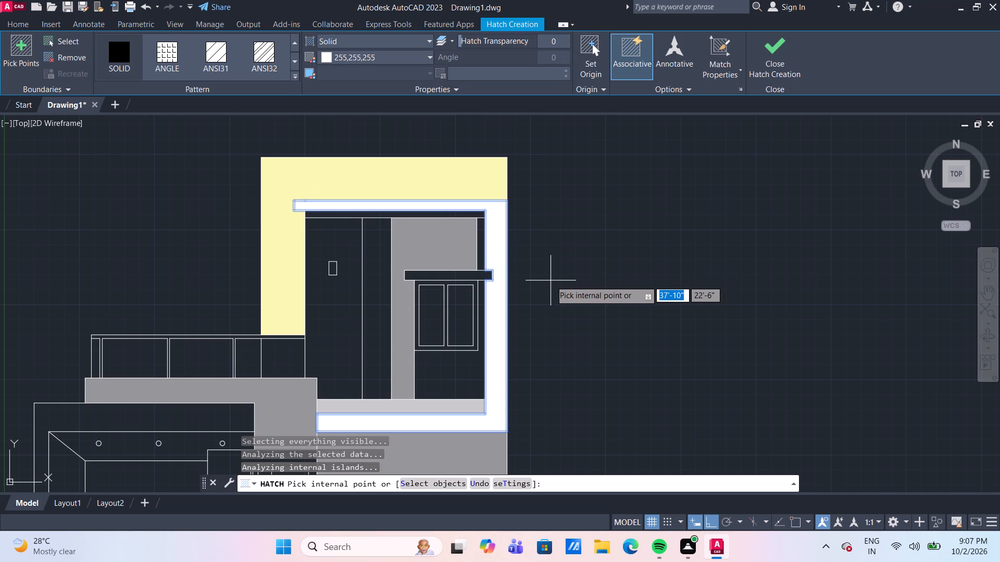
click(427, 274)
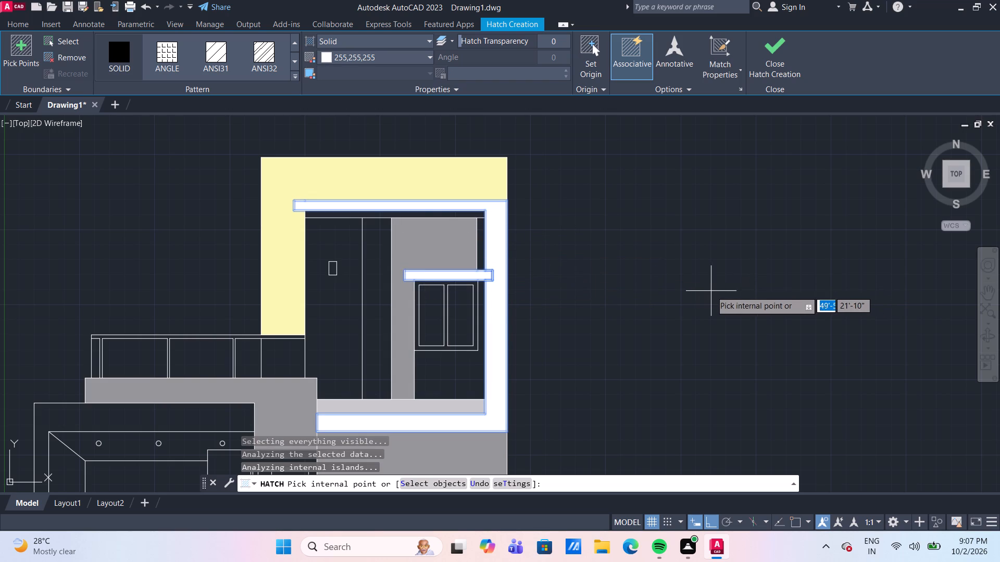
key(Return)
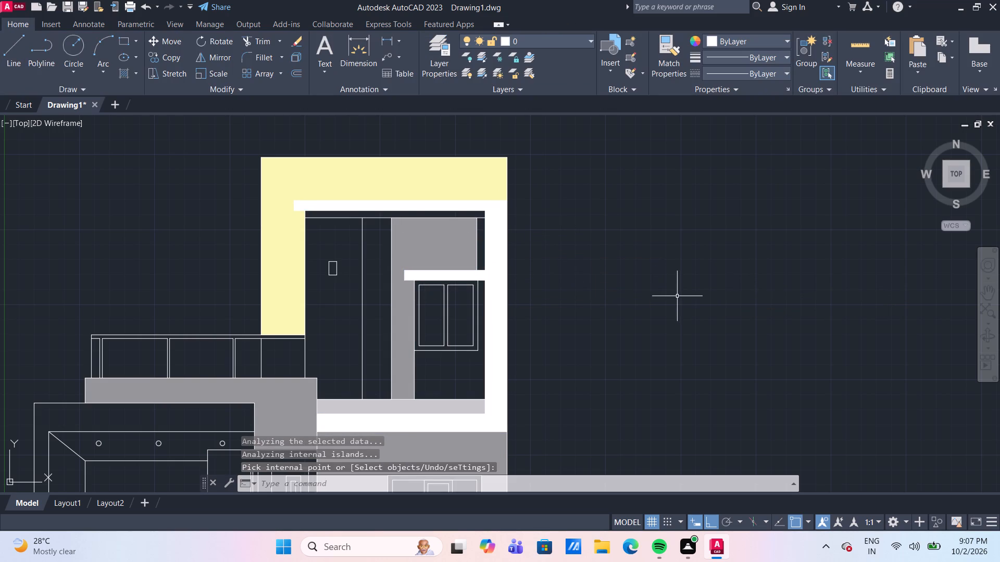
middle_drag(677, 296, 673, 286)
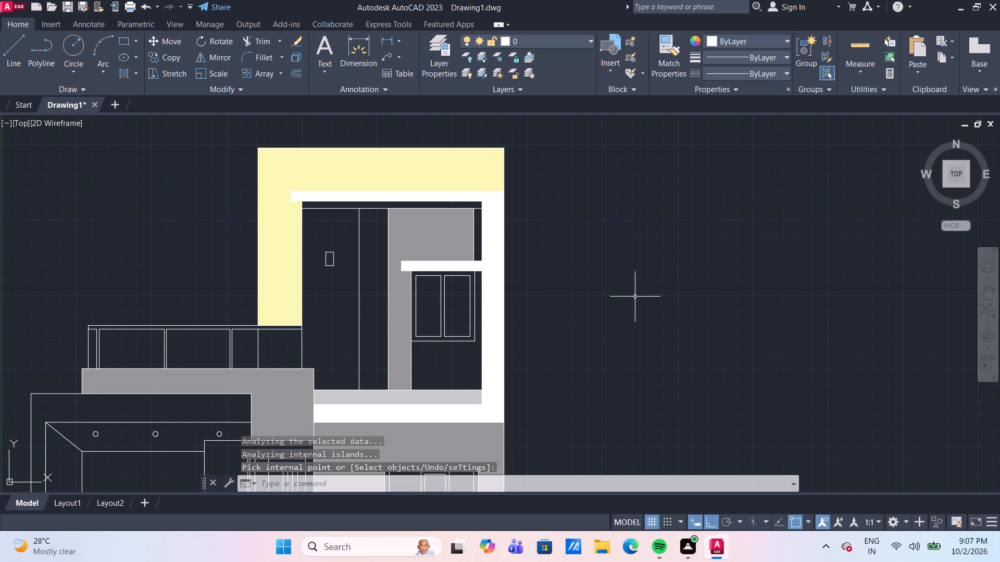
Hatch the upper-floor recess's thin top strip and the narrow strip beside the wall above the window slab with solid dark grey 99,100,102.
click(122, 80)
click(380, 54)
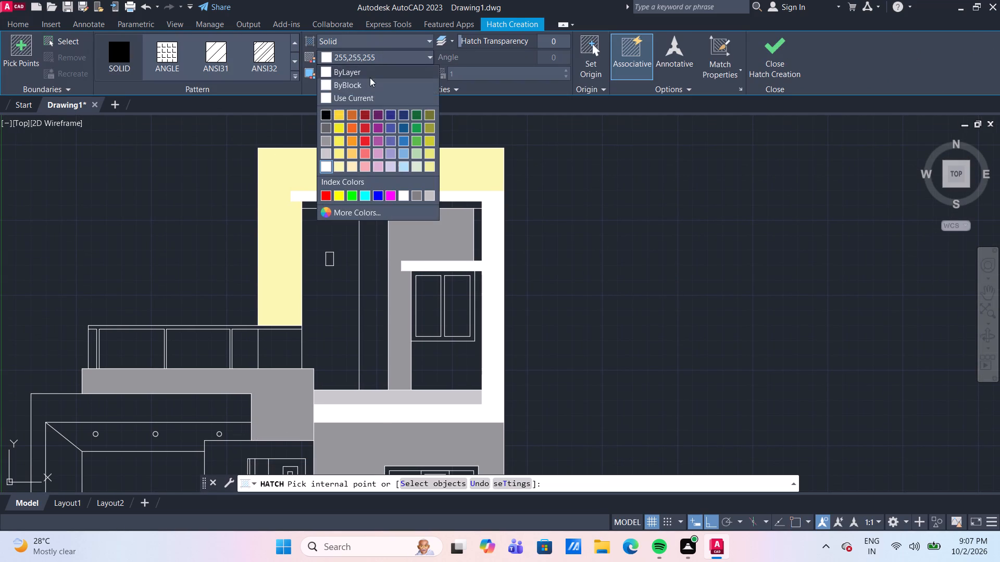
click(323, 130)
scroll(455, 228, up, 2)
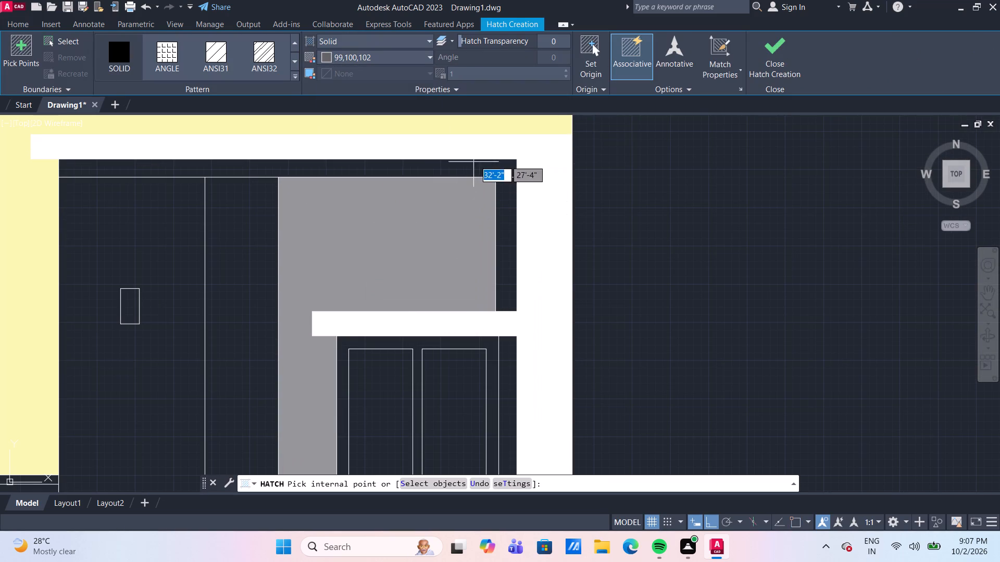
click(478, 170)
click(505, 227)
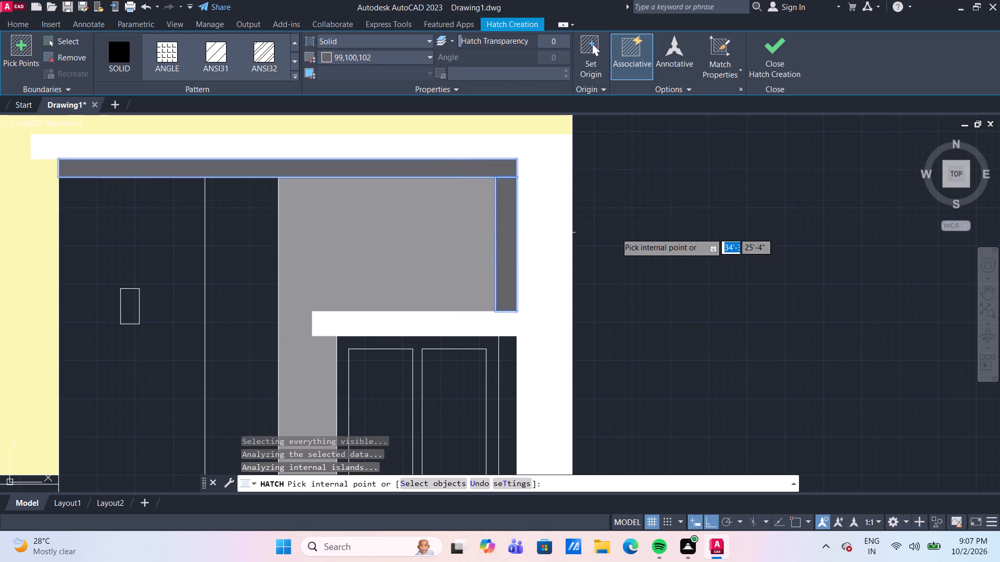
key(Return)
Trim the short line segment dividing the two dark grey recess strips at their shared upper corner.
scroll(635, 233, down, 2)
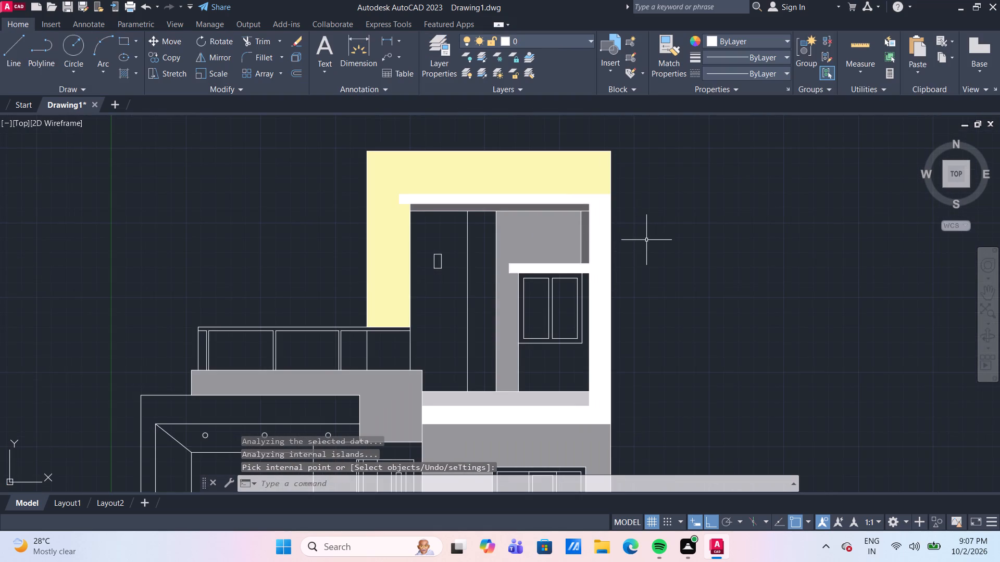
middle_drag(647, 240, 612, 227)
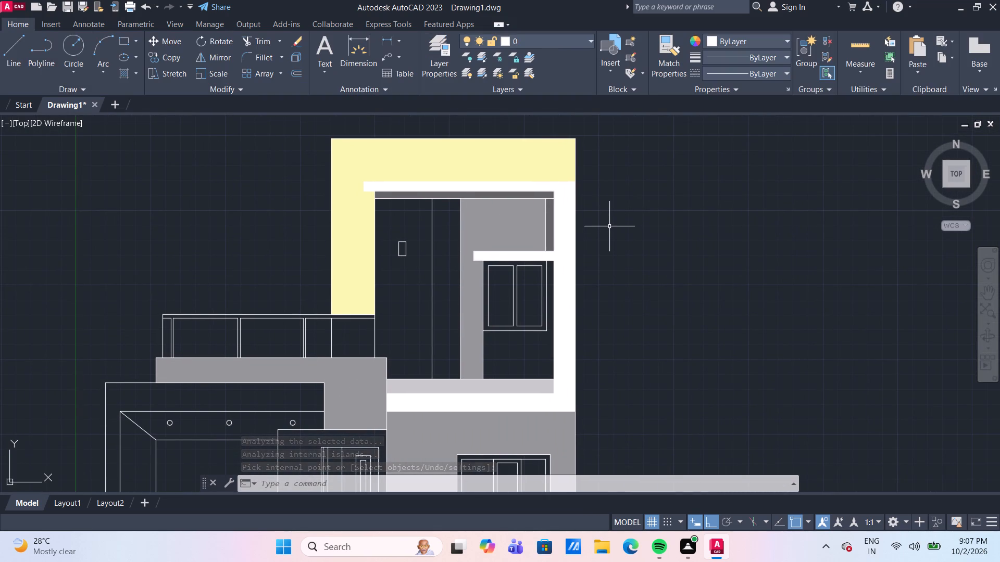
scroll(609, 232, up, 2)
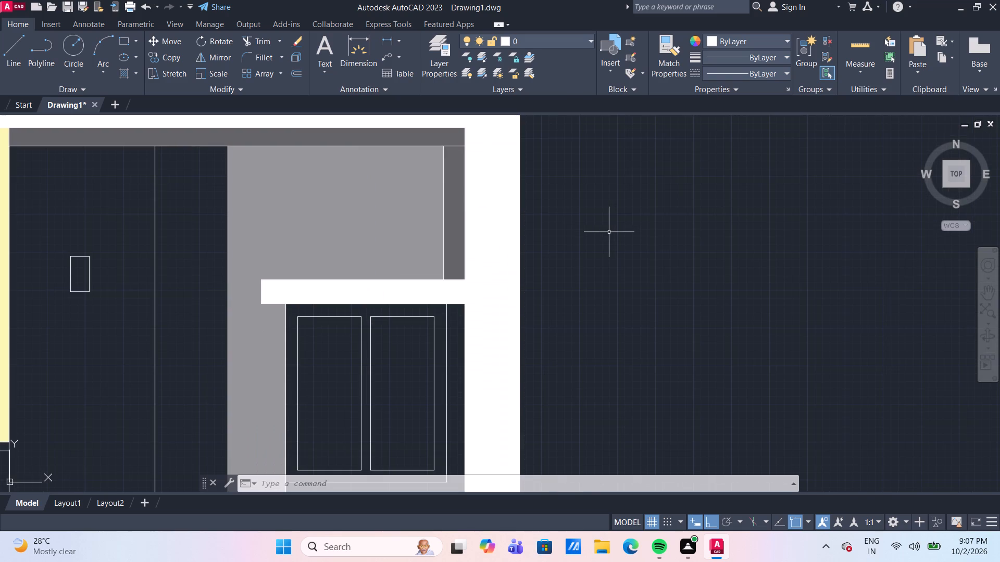
text(tr)
key(Return)
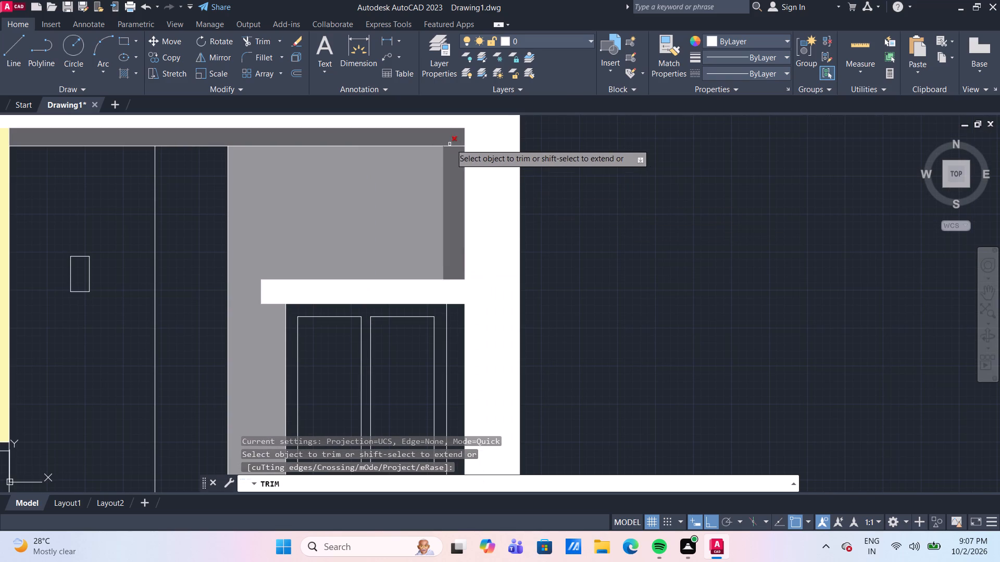
click(458, 145)
scroll(587, 174, down, 3)
middle_drag(596, 188, 540, 209)
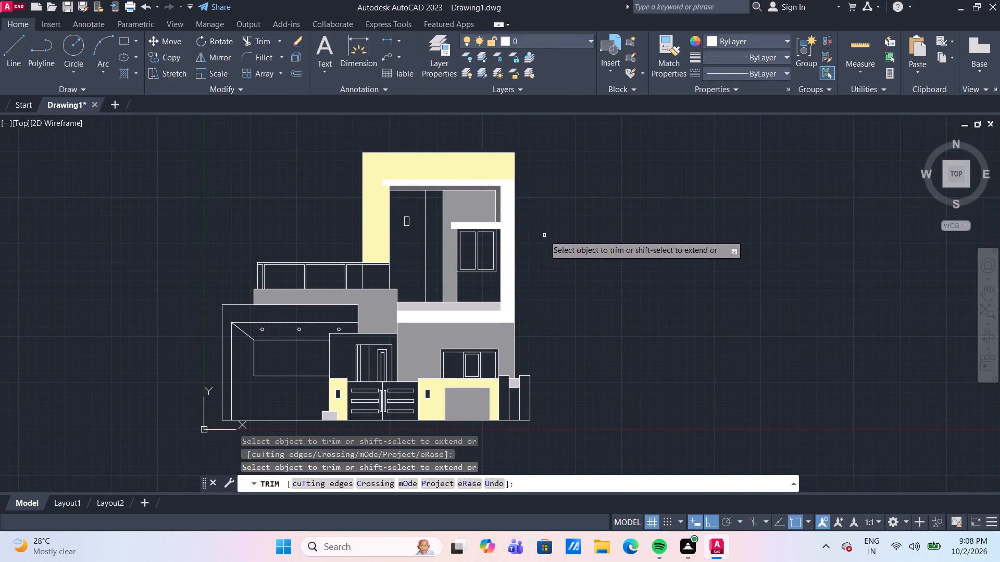
key(Escape)
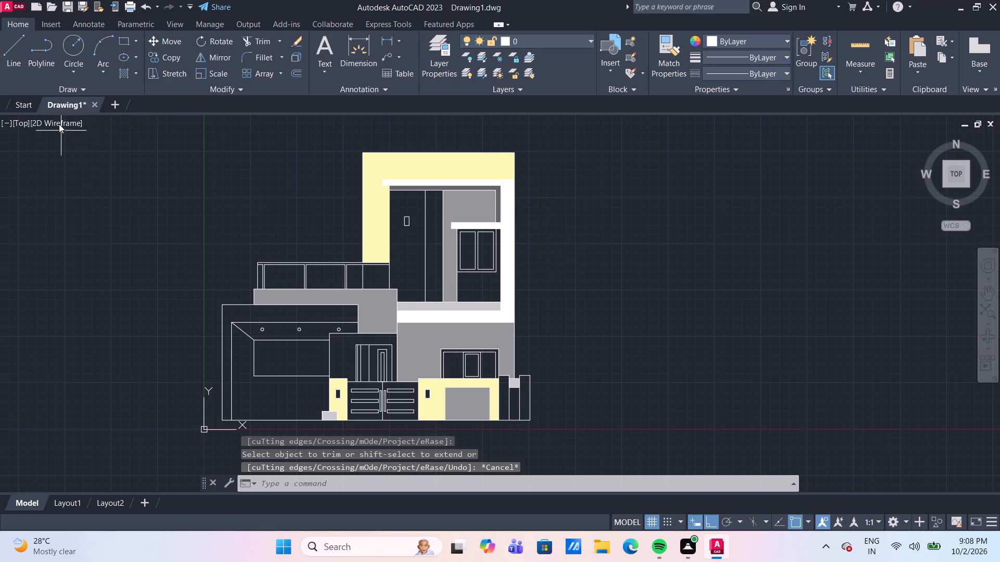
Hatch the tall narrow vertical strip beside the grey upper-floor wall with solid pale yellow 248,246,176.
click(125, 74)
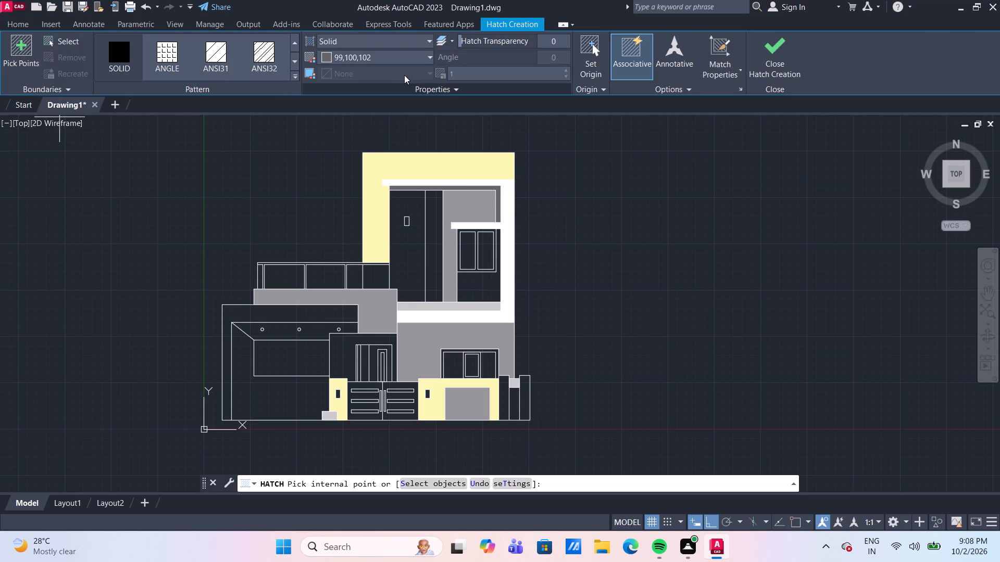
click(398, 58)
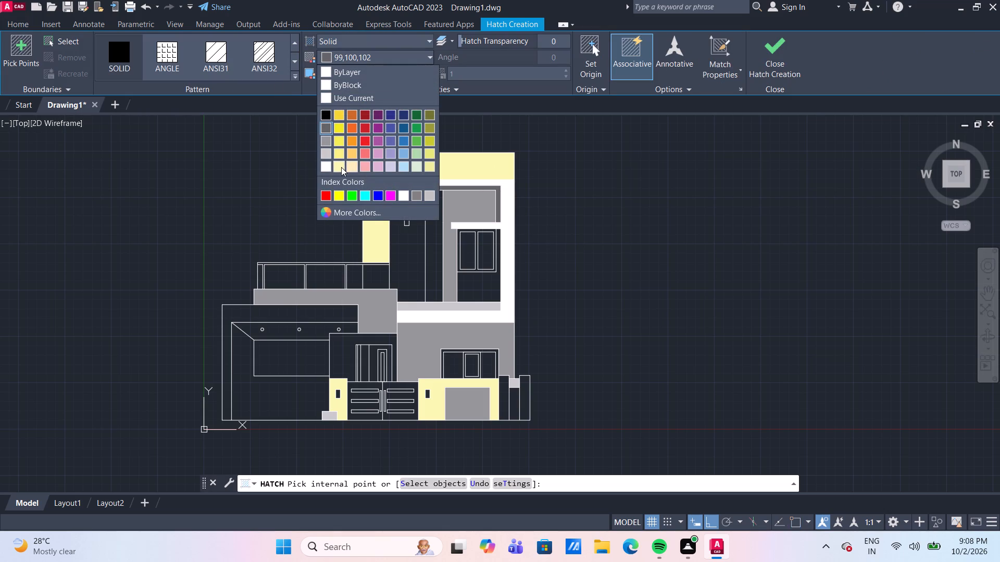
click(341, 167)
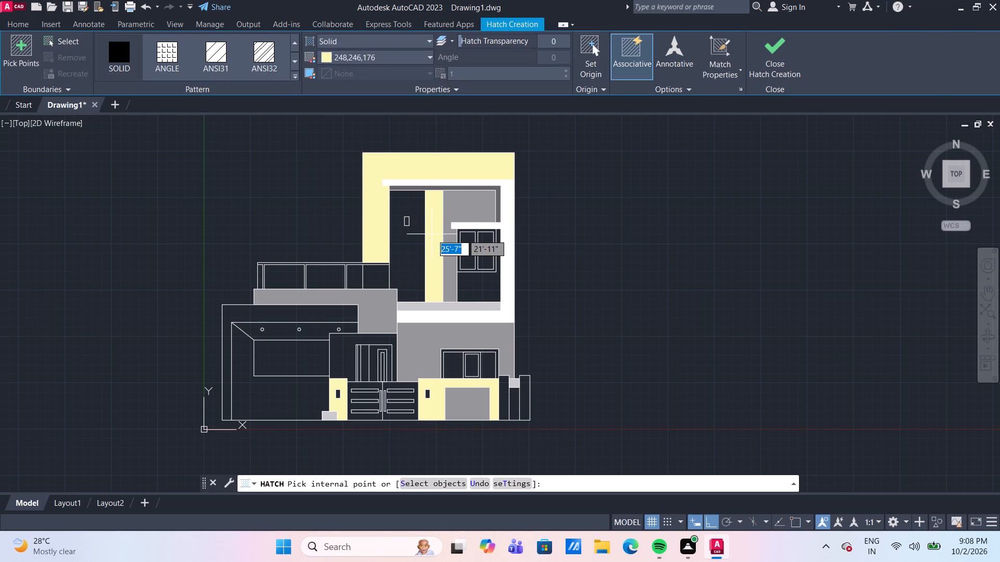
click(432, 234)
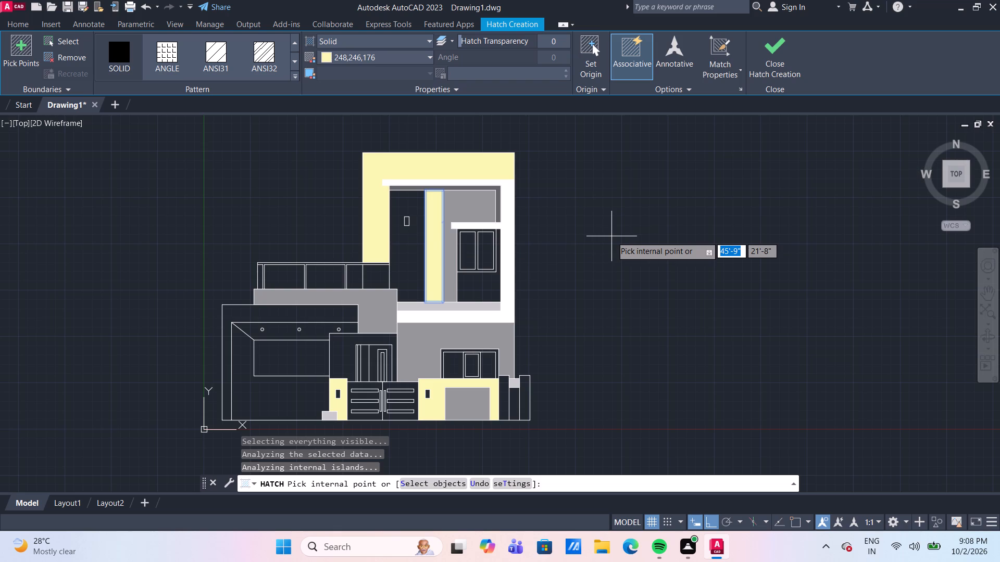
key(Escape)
Change the colour of the pale yellow hatch on the upper-floor frame and boundary walls to the lighter cream 251,249,208.
click(482, 167)
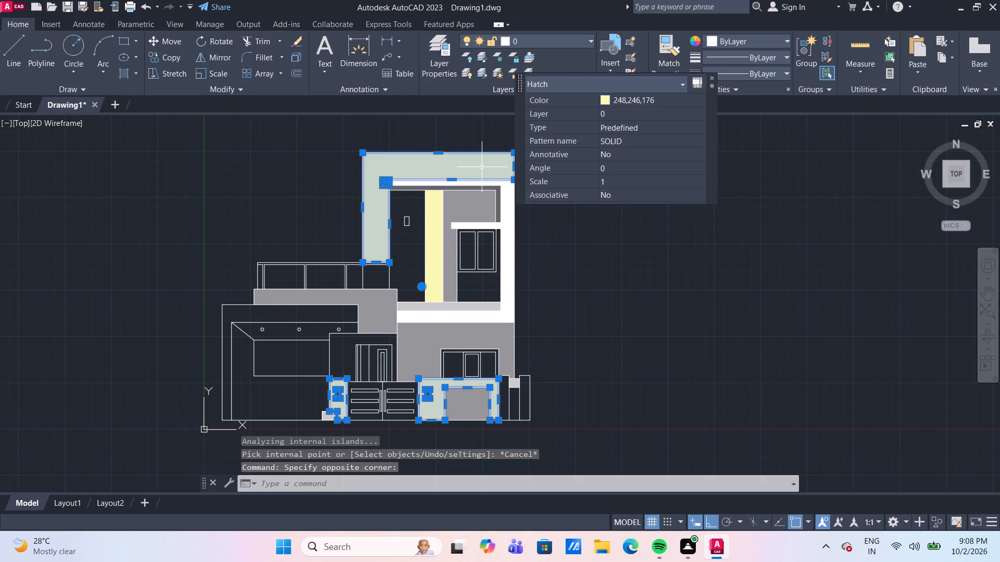
click(645, 99)
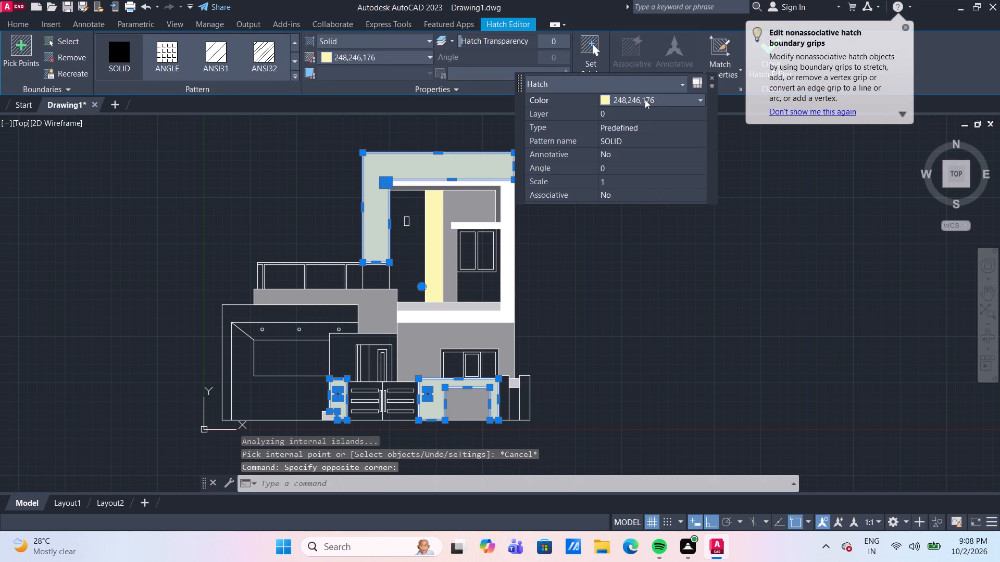
click(645, 99)
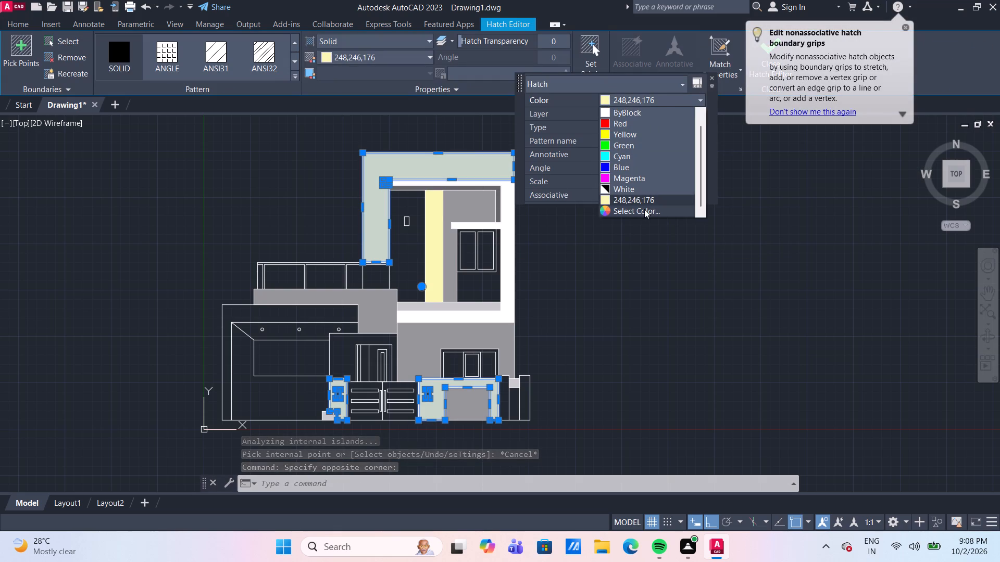
click(644, 209)
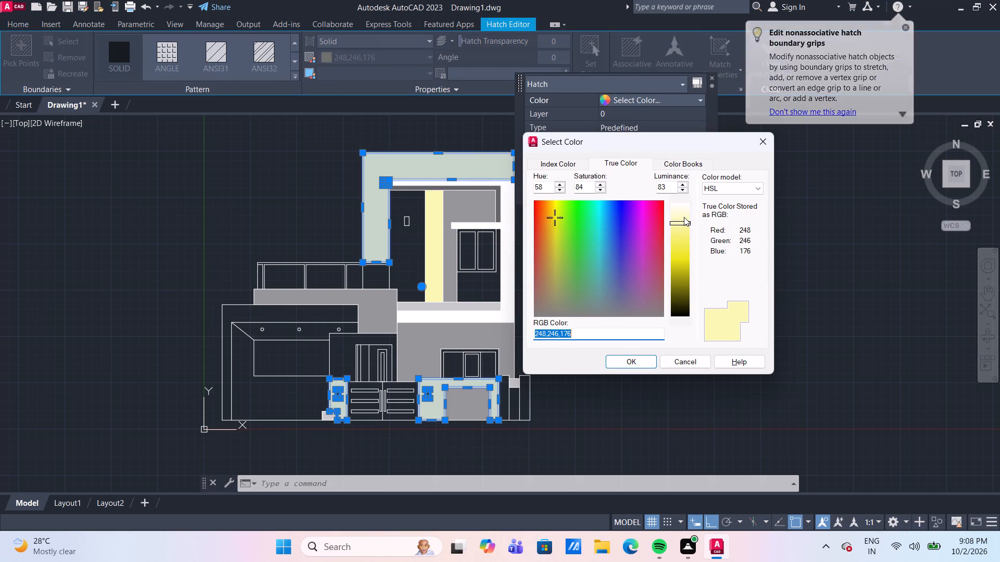
click(683, 216)
click(680, 210)
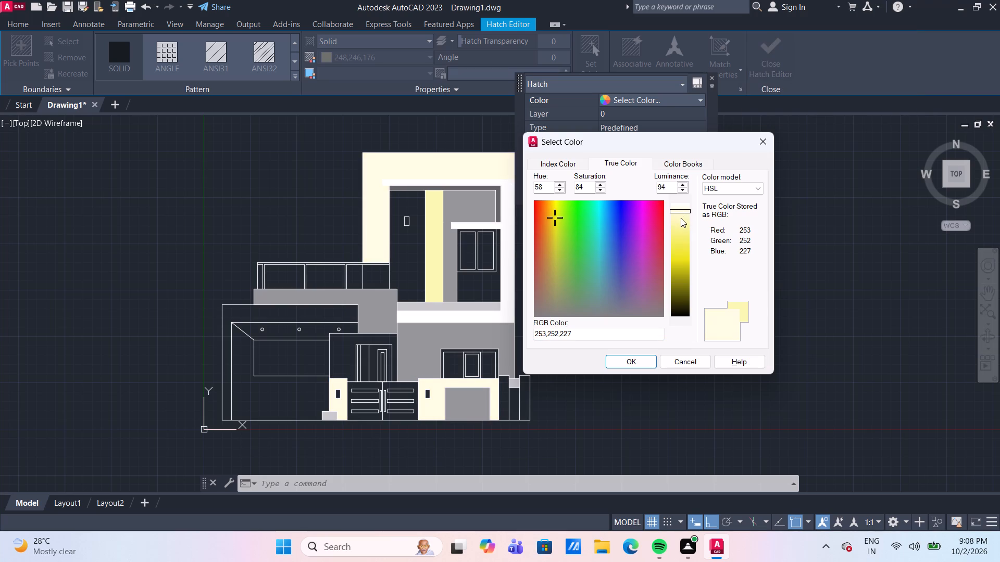
click(681, 219)
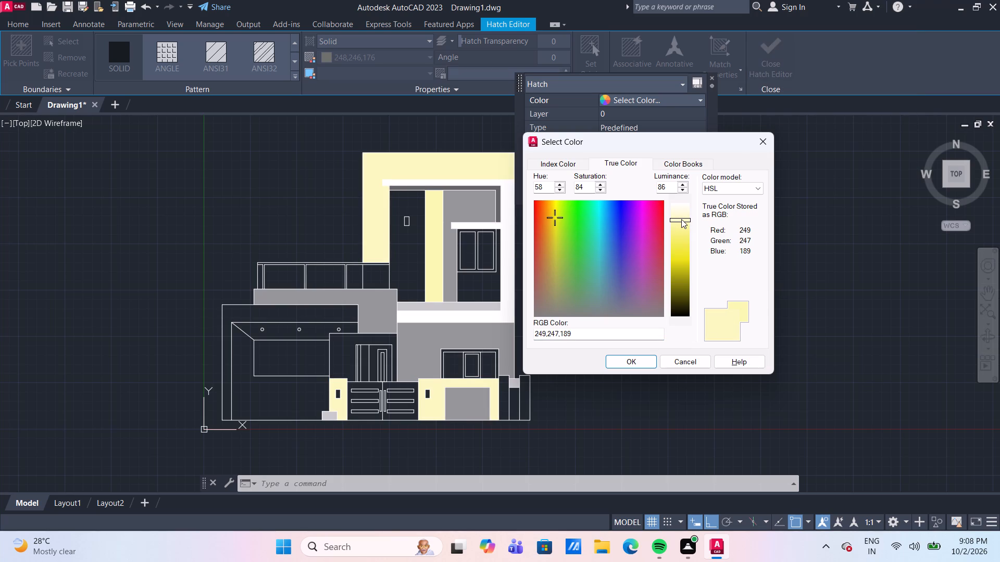
scroll(681, 219, up, 2)
click(683, 216)
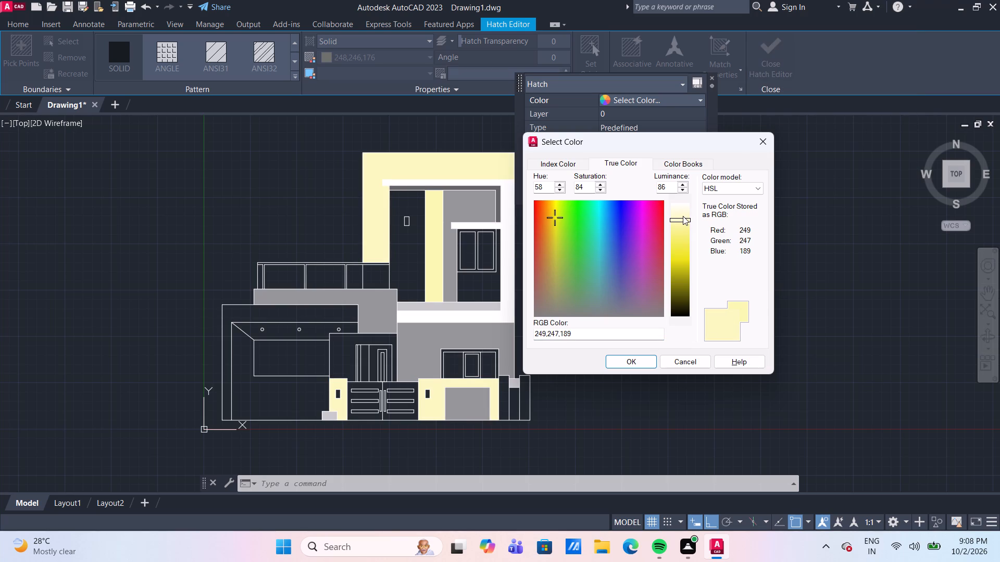
click(683, 215)
click(683, 215)
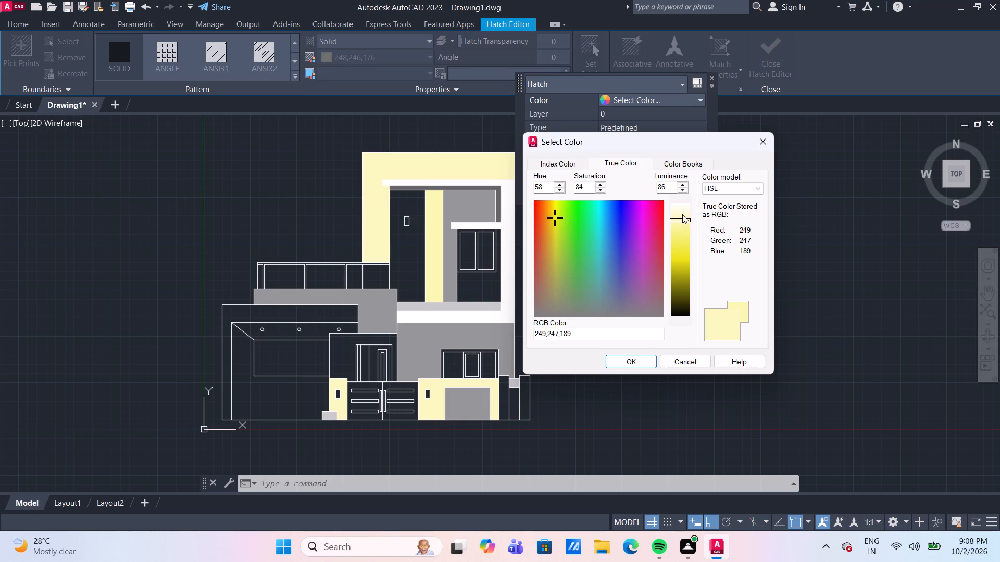
click(681, 213)
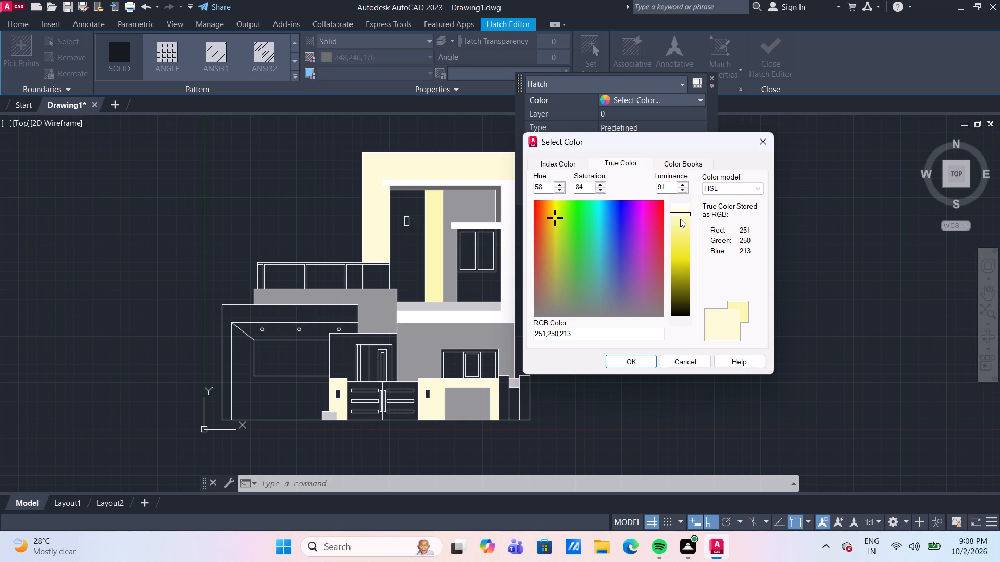
click(680, 219)
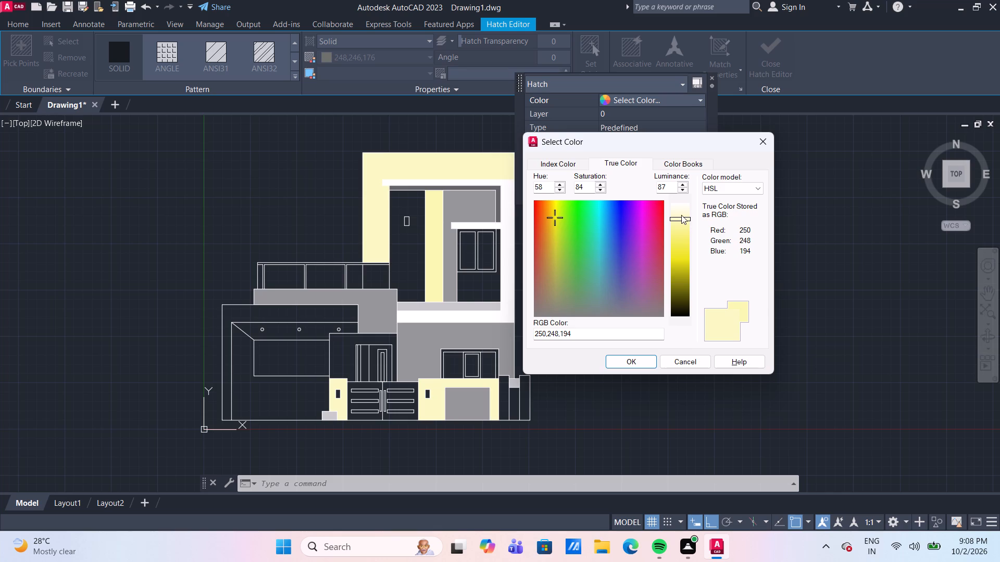
click(681, 215)
click(641, 365)
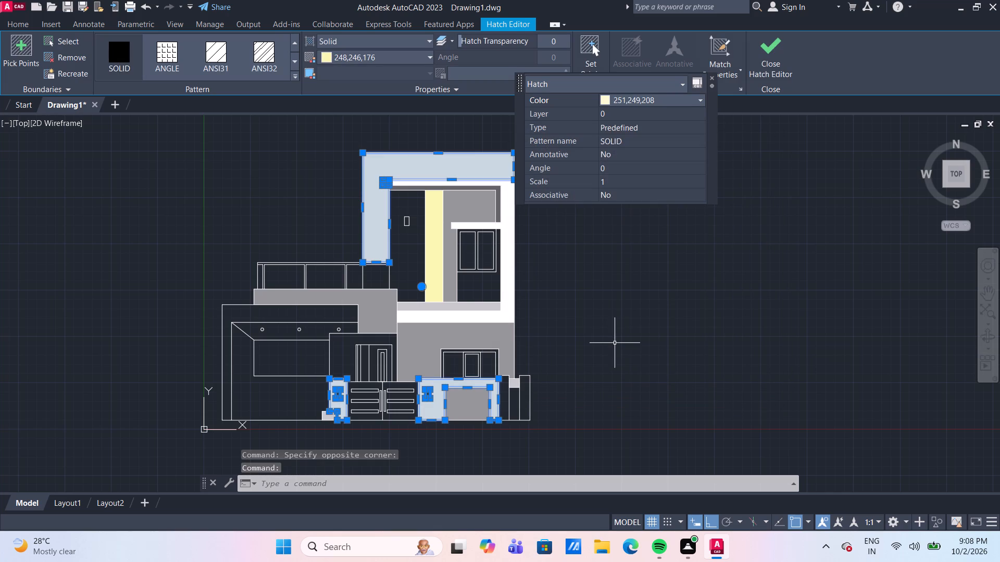
key(Escape)
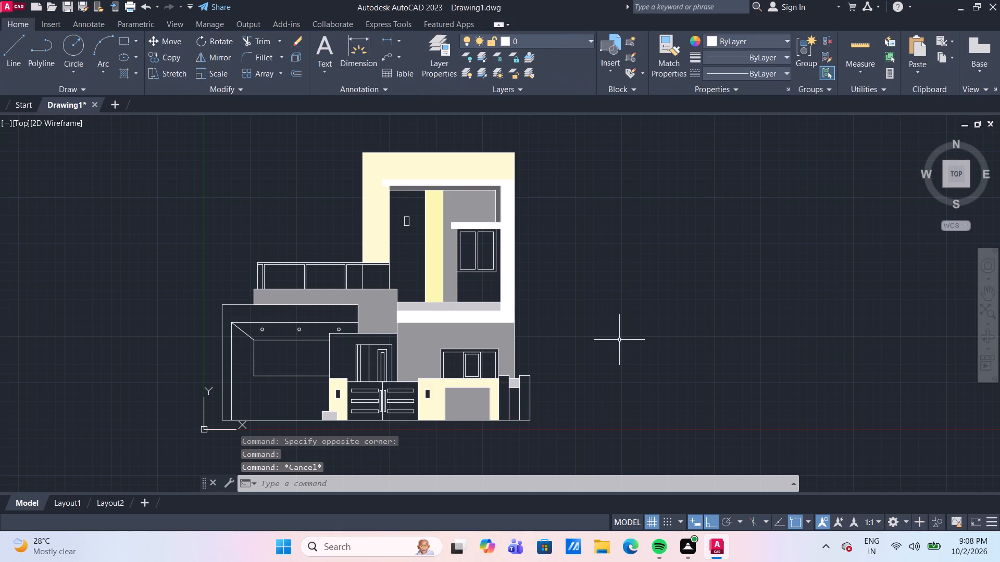
Delete the upper-floor solid hatches: the yellow vertical strip, the grey wall around the window, and the white outer band with the window slab.
middle_drag(615, 341, 607, 336)
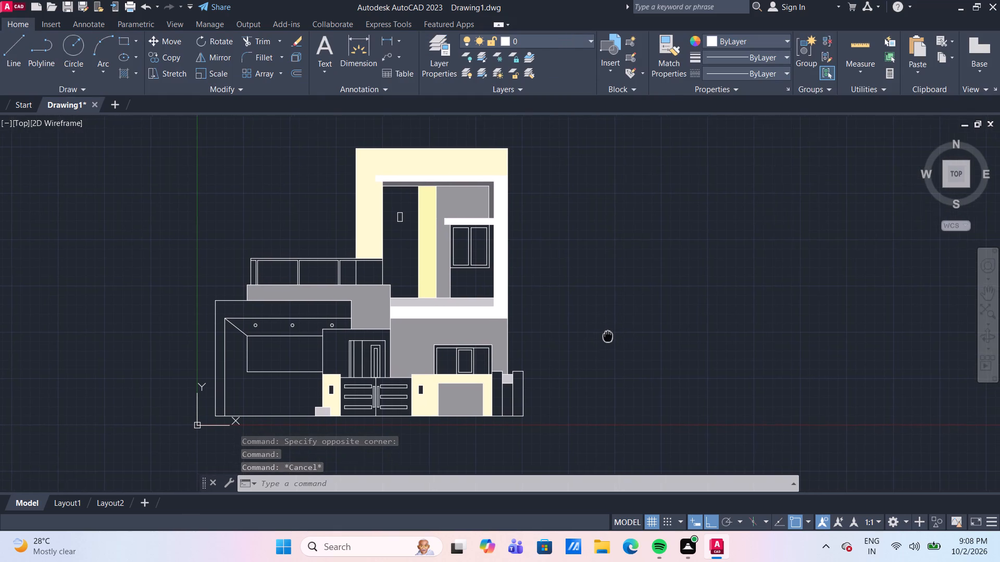
middle_drag(607, 336, 605, 334)
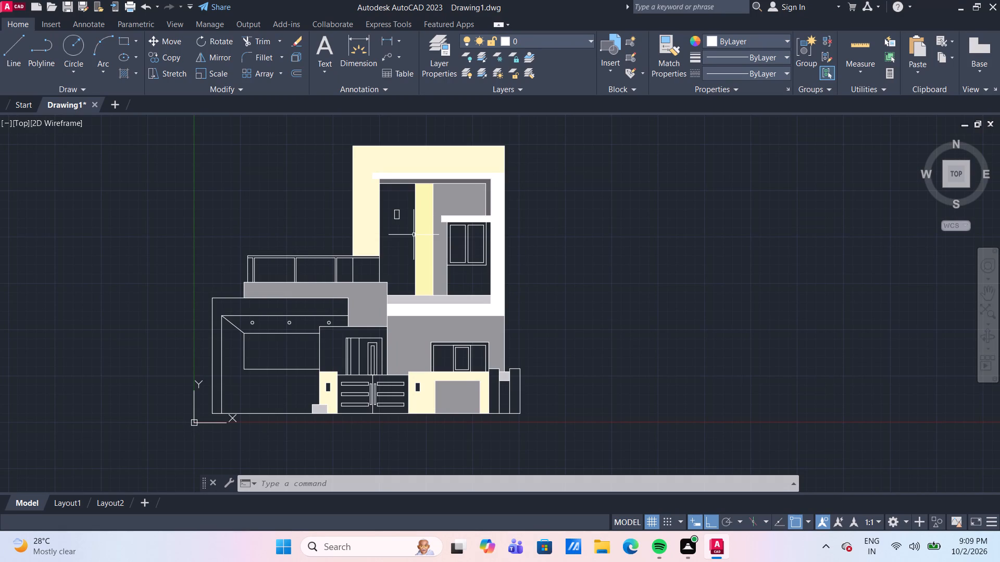
click(428, 239)
key(Delete)
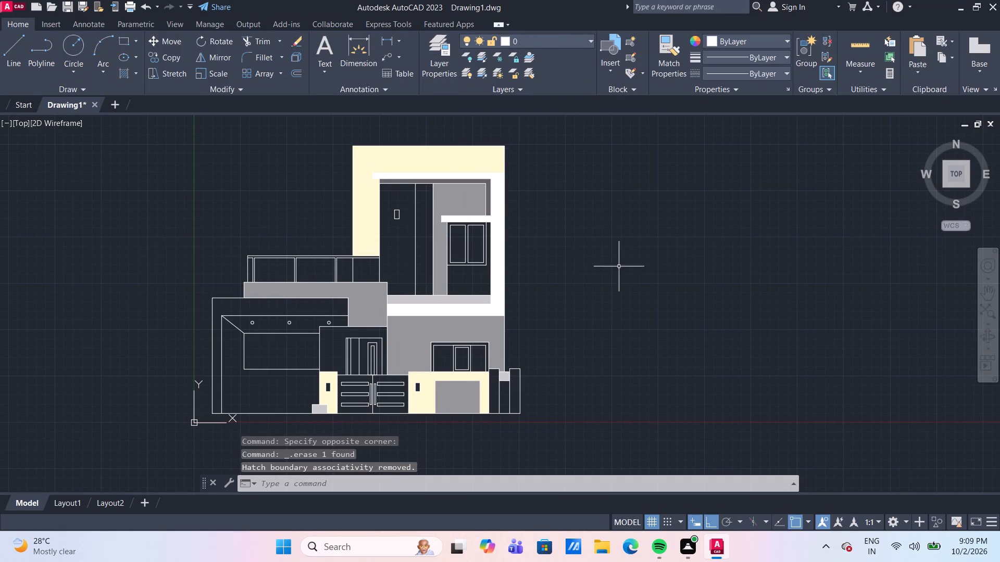
scroll(446, 246, up, 2)
scroll(445, 245, down, 2)
scroll(445, 245, up, 1)
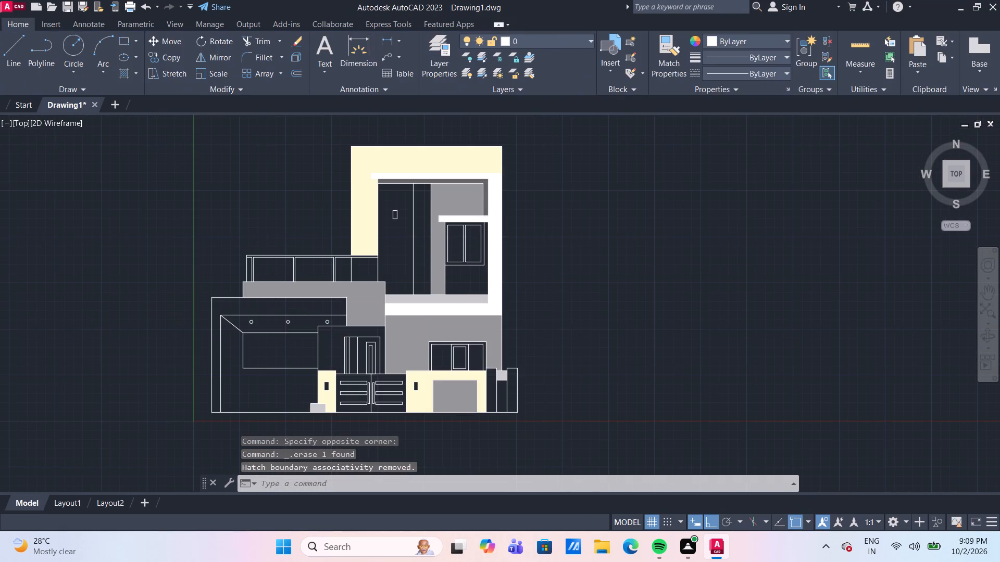
click(433, 238)
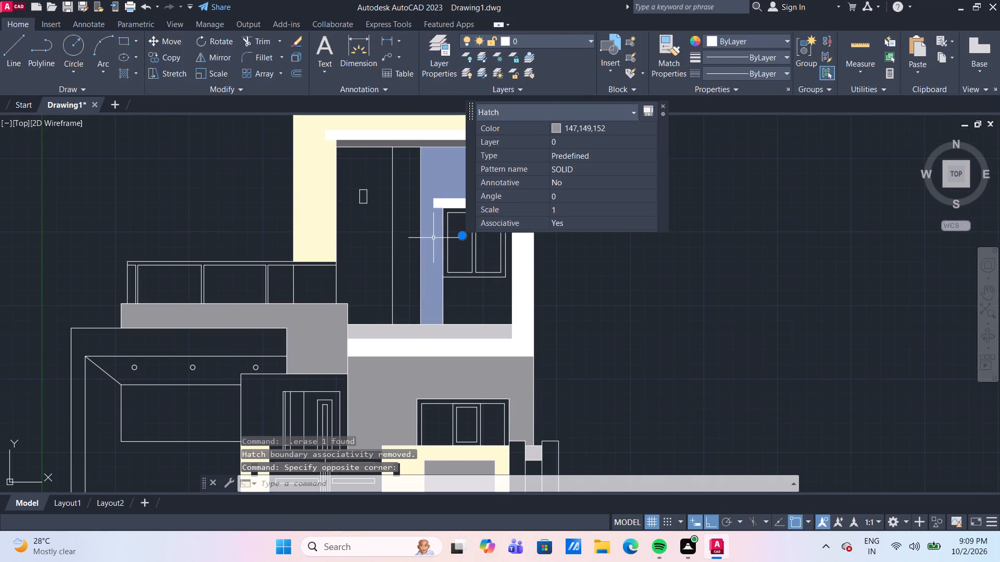
key(Delete)
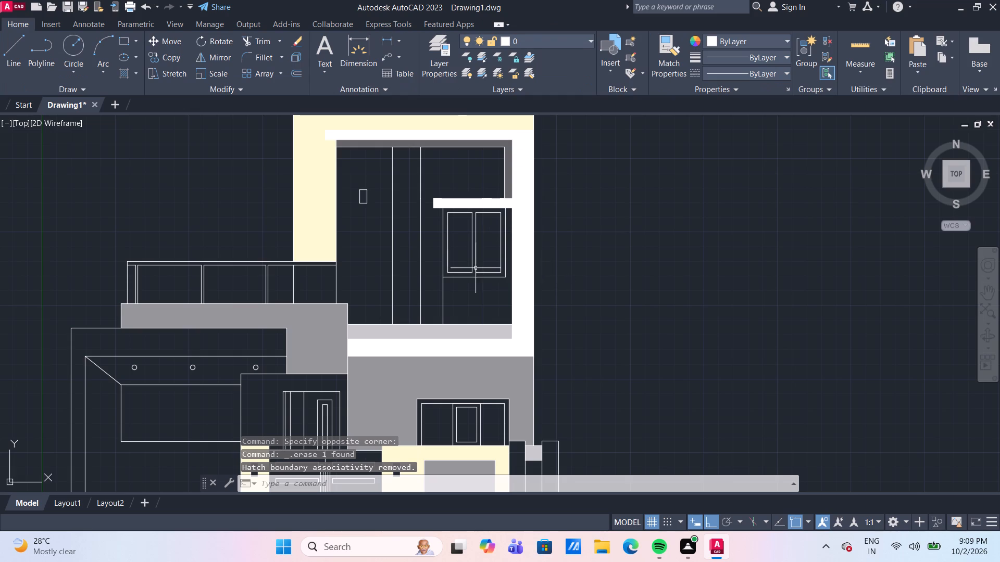
scroll(457, 264, up, 1)
scroll(413, 237, down, 1)
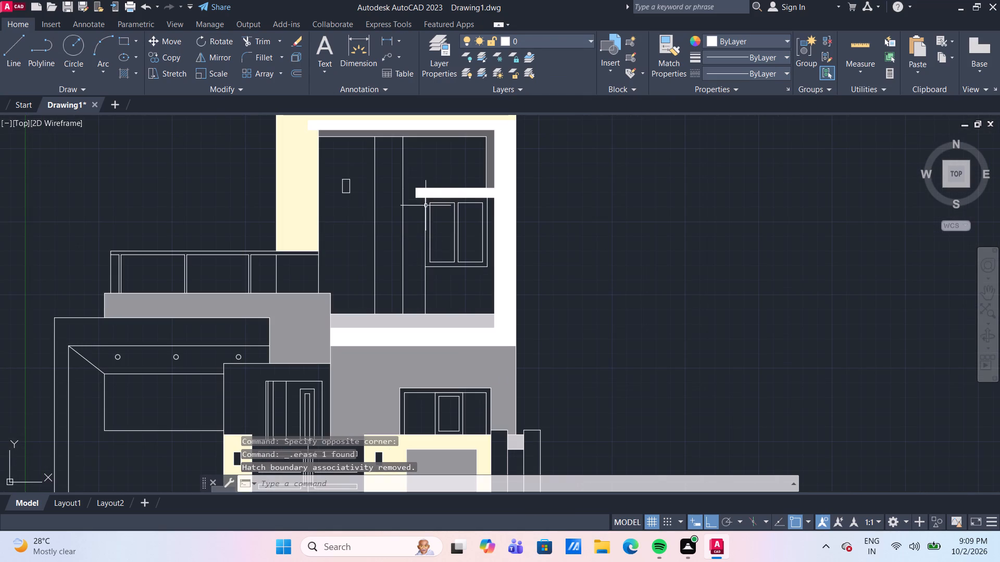
click(465, 193)
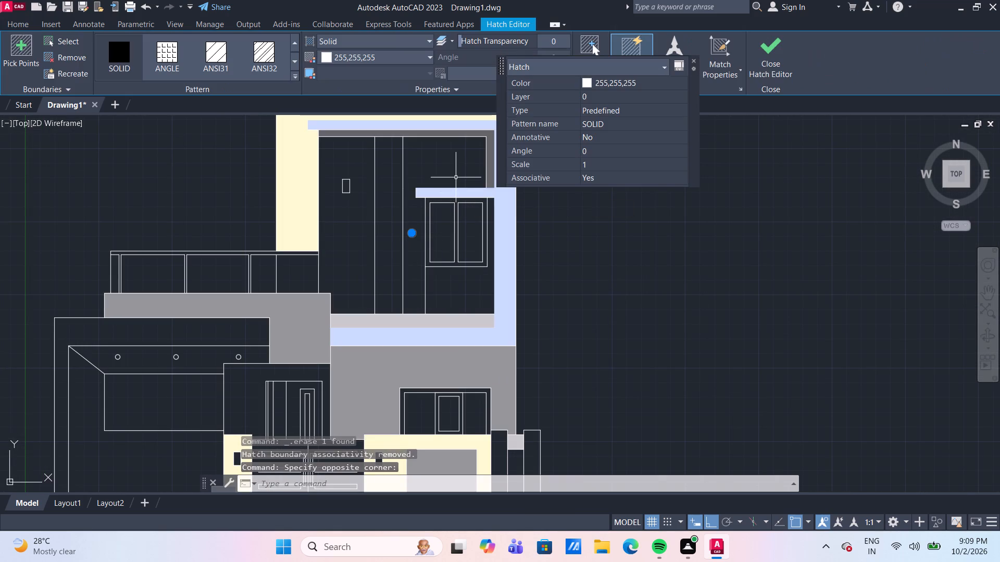
key(Delete)
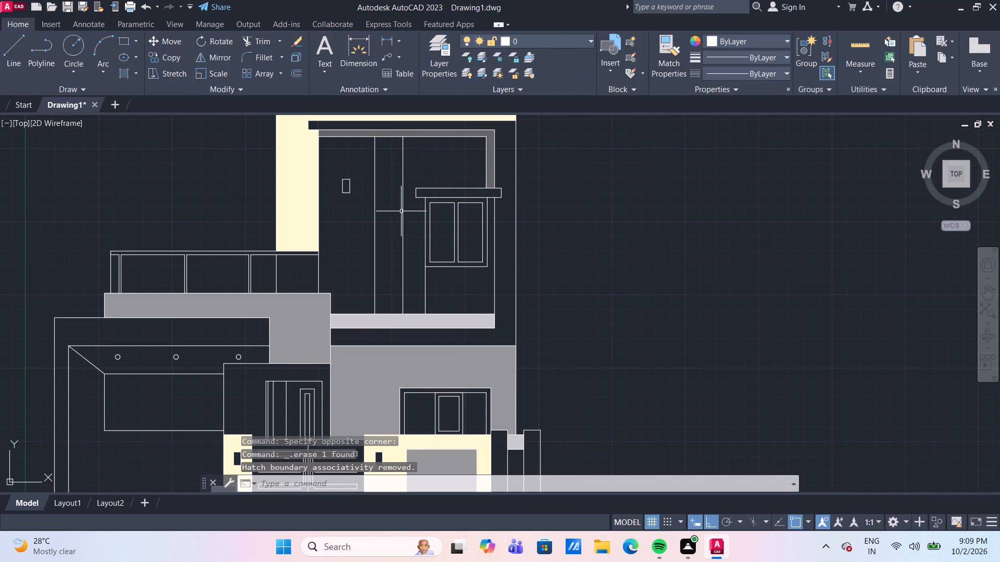
Stretch the left end of the slab above the upper-floor window outward by about 1'-4".
scroll(423, 216, up, 1)
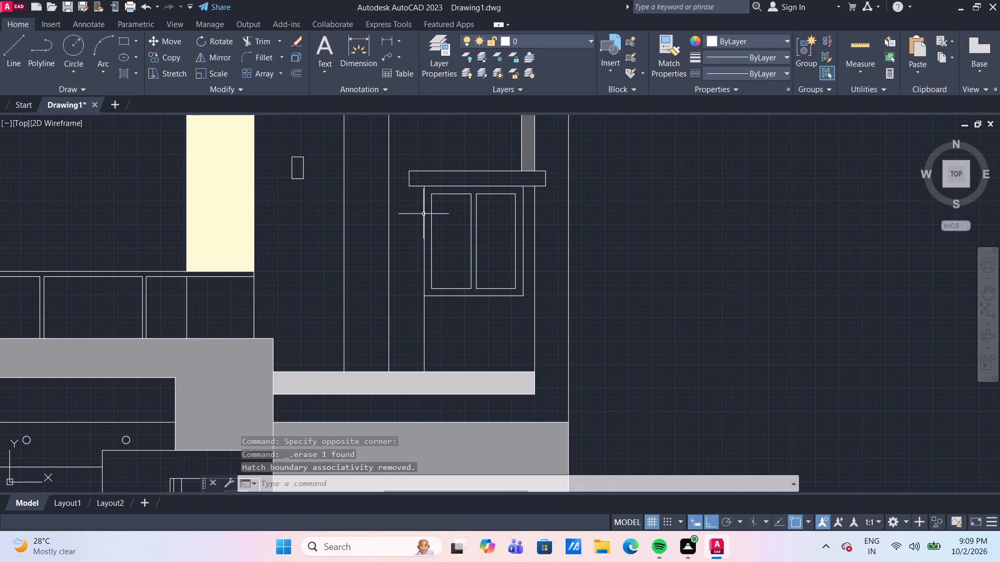
drag(418, 194, 413, 182)
click(408, 163)
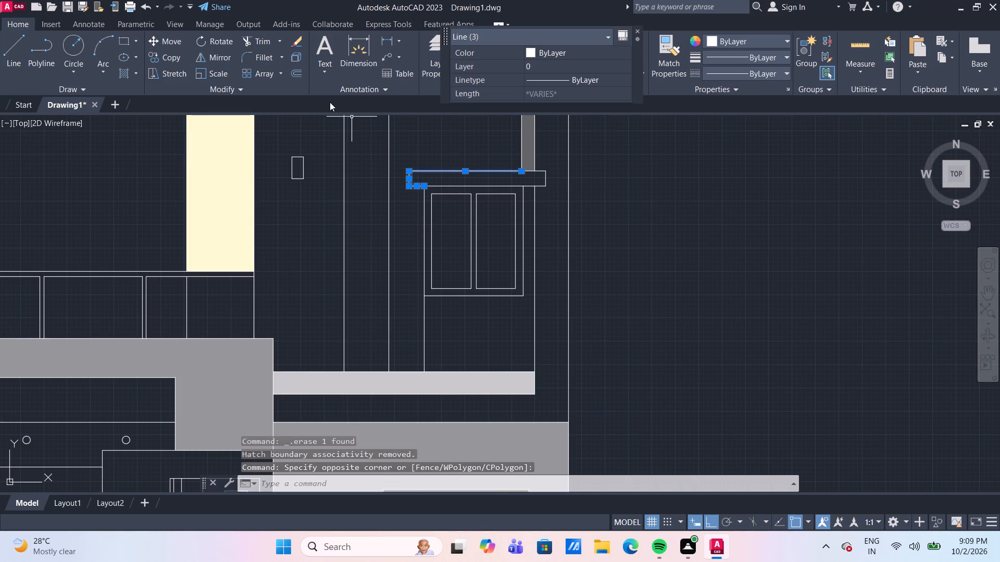
click(171, 76)
click(408, 188)
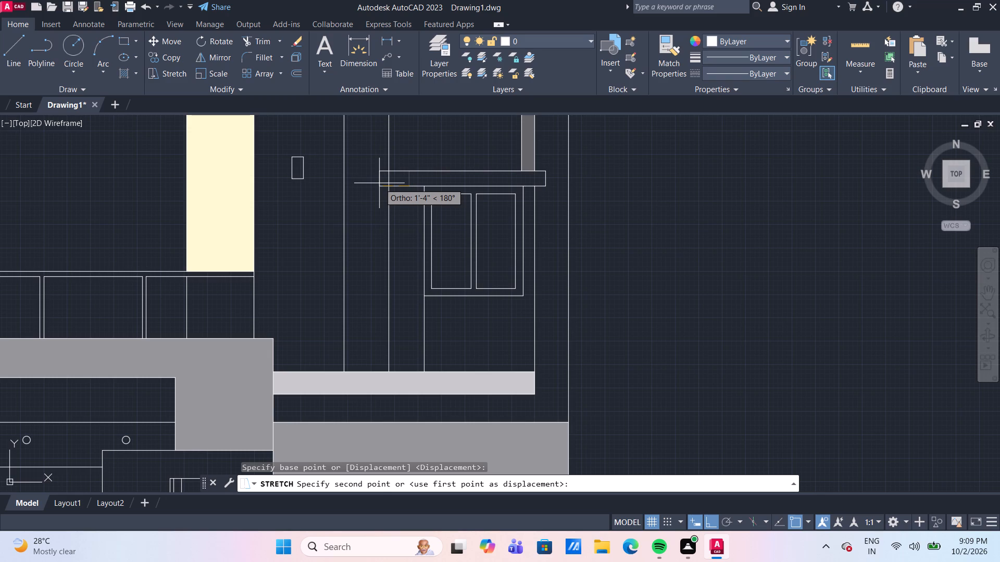
click(379, 183)
middle_drag(393, 255, 380, 251)
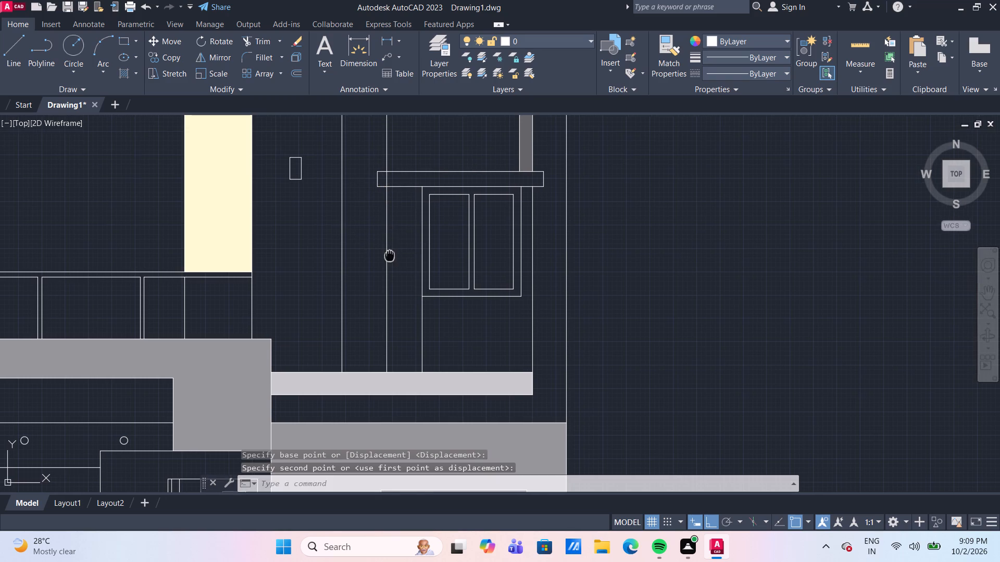
middle_drag(380, 251, 376, 250)
scroll(387, 273, down, 1)
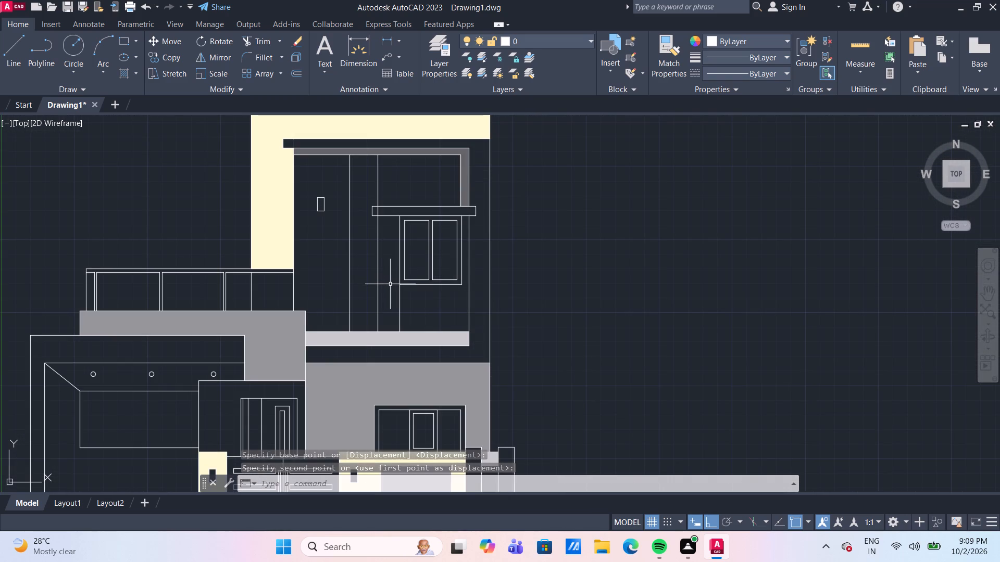
Delete the short vertical line running from the upper-floor window's lower-left corner down to the light grey band.
scroll(396, 289, up, 1)
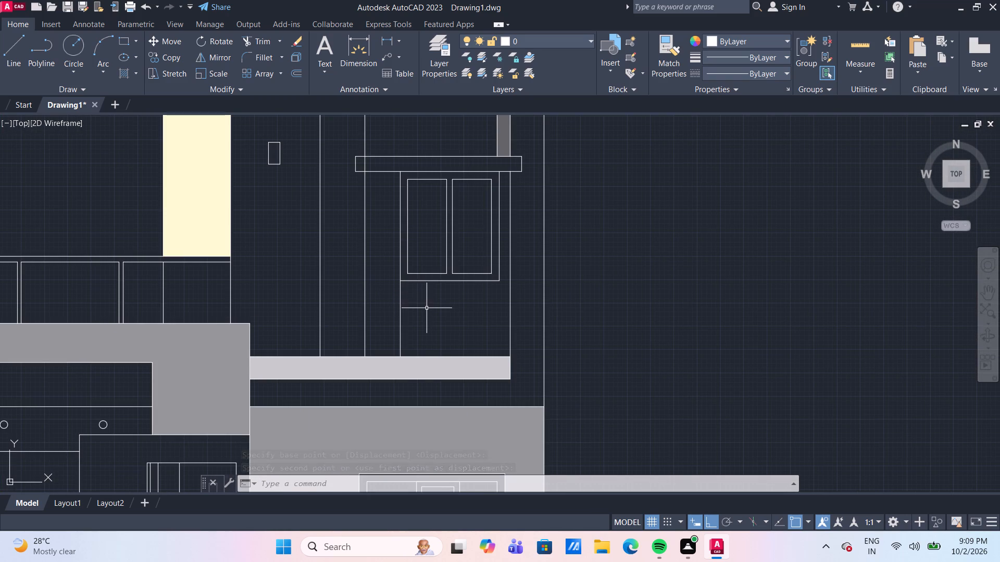
click(400, 314)
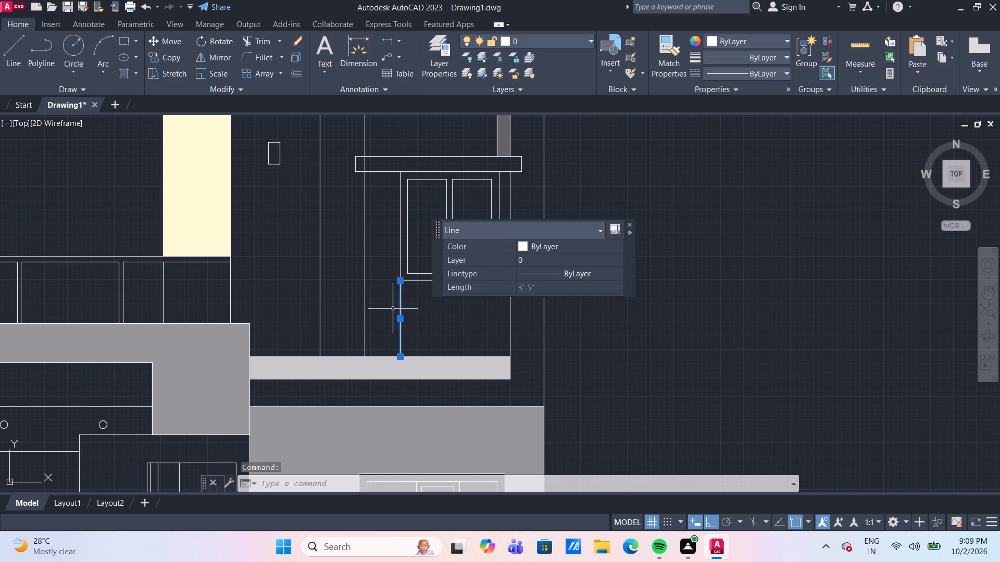
key(Delete)
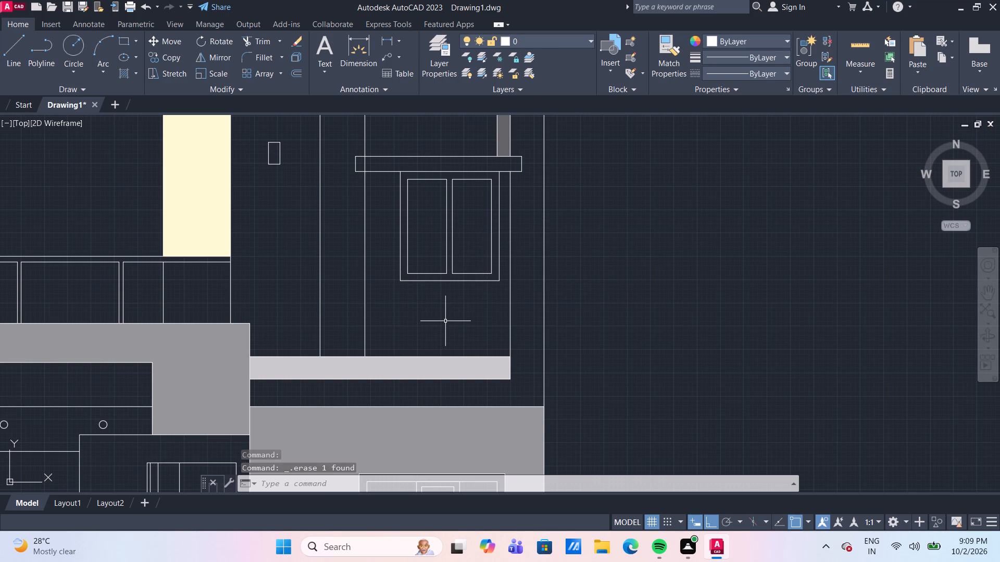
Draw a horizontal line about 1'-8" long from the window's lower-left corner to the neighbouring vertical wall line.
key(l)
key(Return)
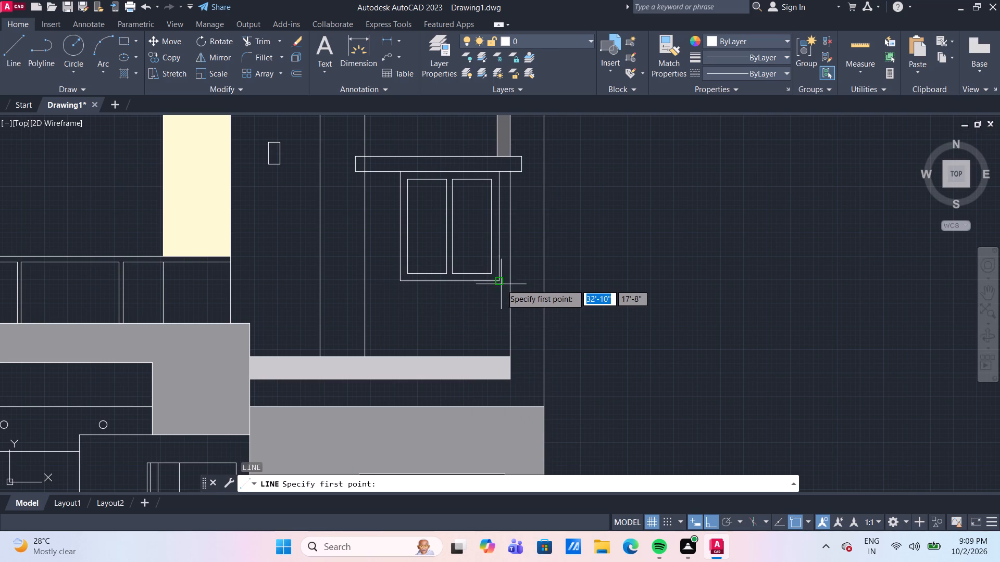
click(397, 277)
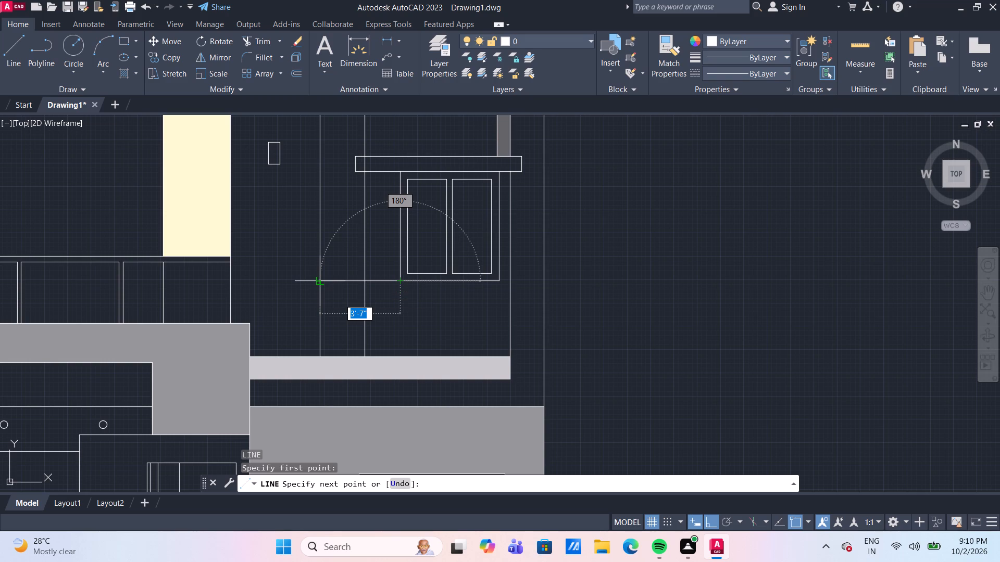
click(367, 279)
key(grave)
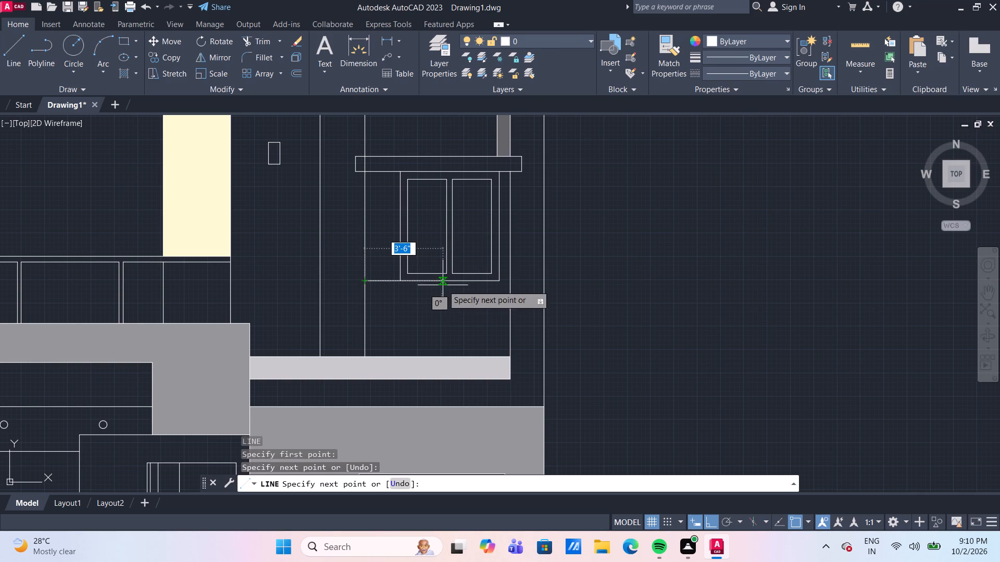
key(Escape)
Delete the upper-floor window's pane lines and both vertical frame sides beneath the slab.
scroll(476, 249, up, 1)
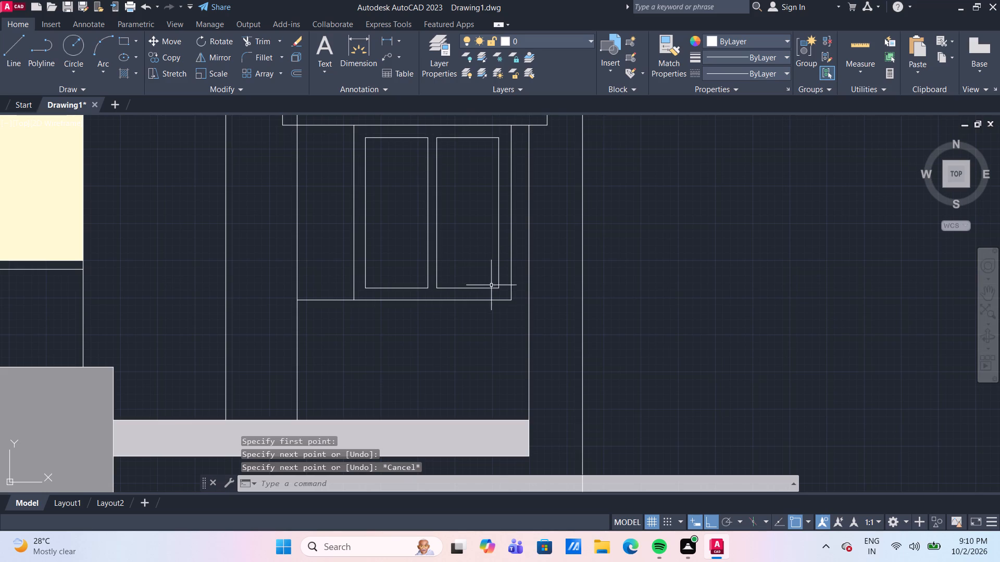
drag(504, 295, 499, 291)
click(345, 148)
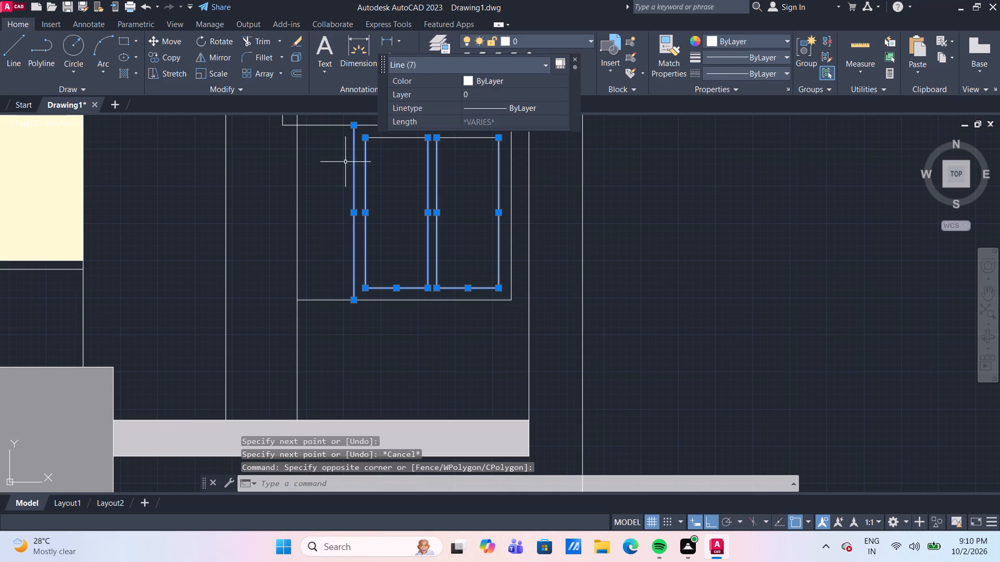
key(Delete)
middle_drag(433, 147, 425, 203)
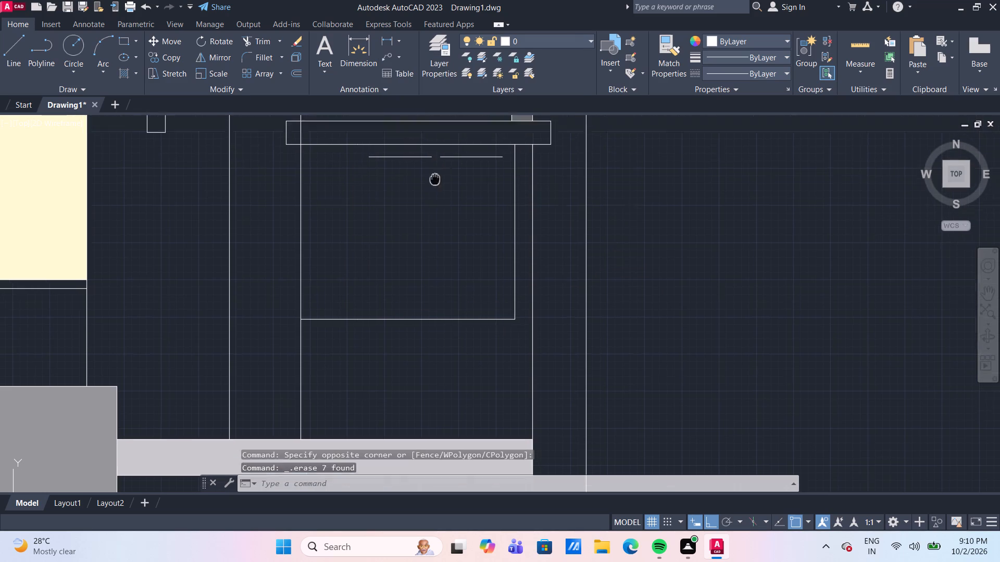
middle_drag(425, 203, 423, 209)
drag(458, 212, 443, 202)
click(401, 193)
key(Delete)
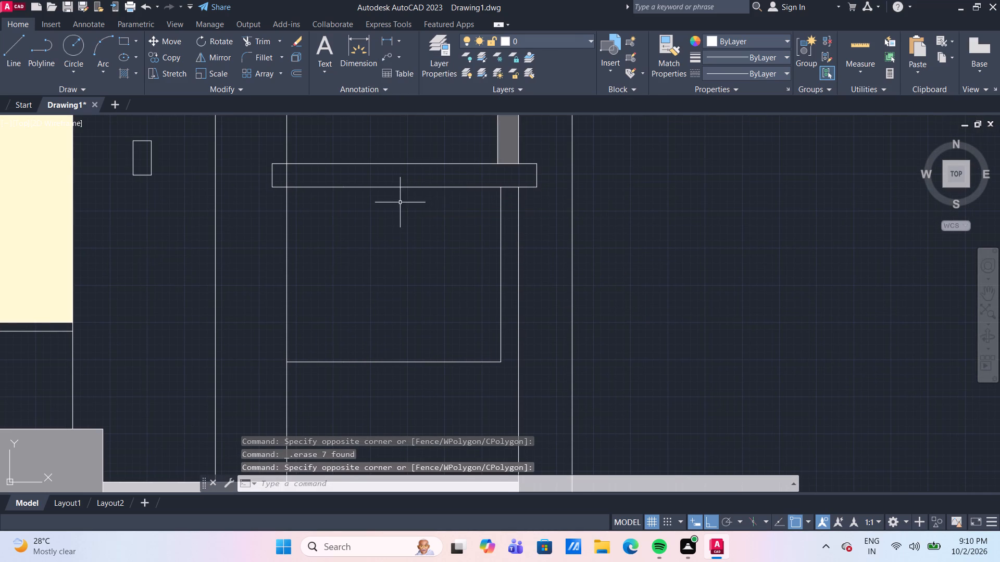
click(501, 249)
key(Delete)
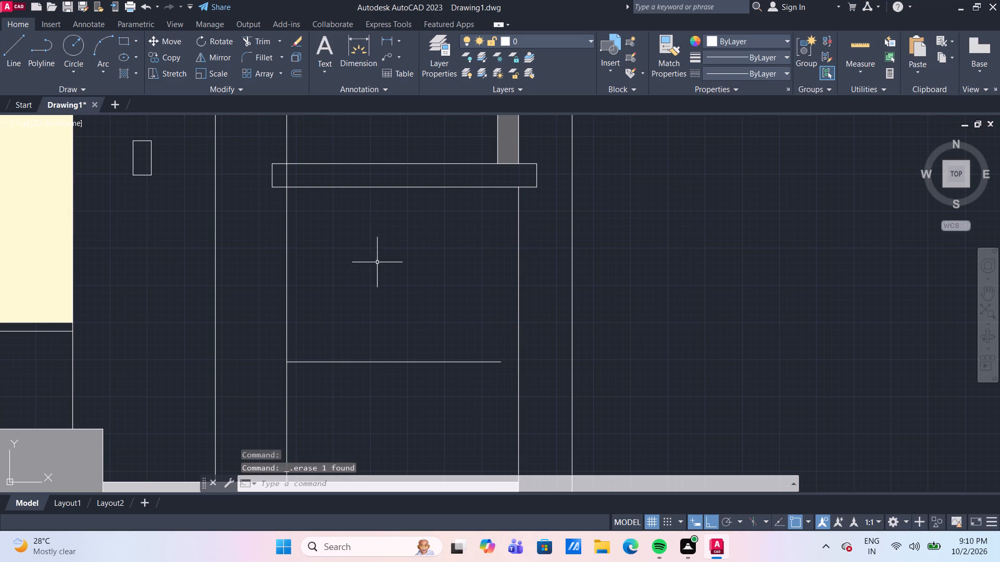
Delete the vertical wall line segments above and below the window slab and the leftover horizontal sill lines.
scroll(377, 262, down, 1)
middle_drag(377, 272, 370, 261)
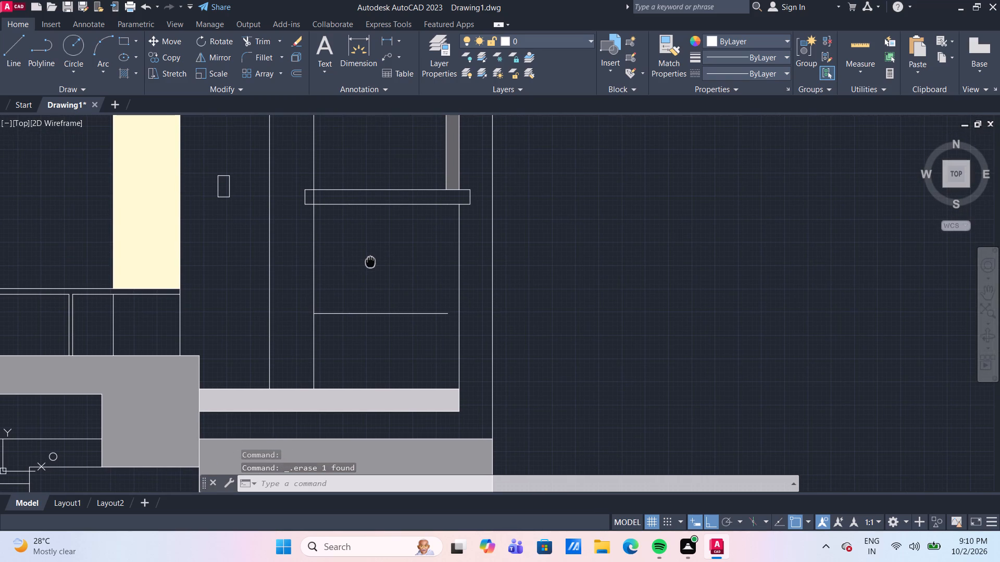
middle_drag(370, 261, 372, 264)
scroll(371, 267, down, 1)
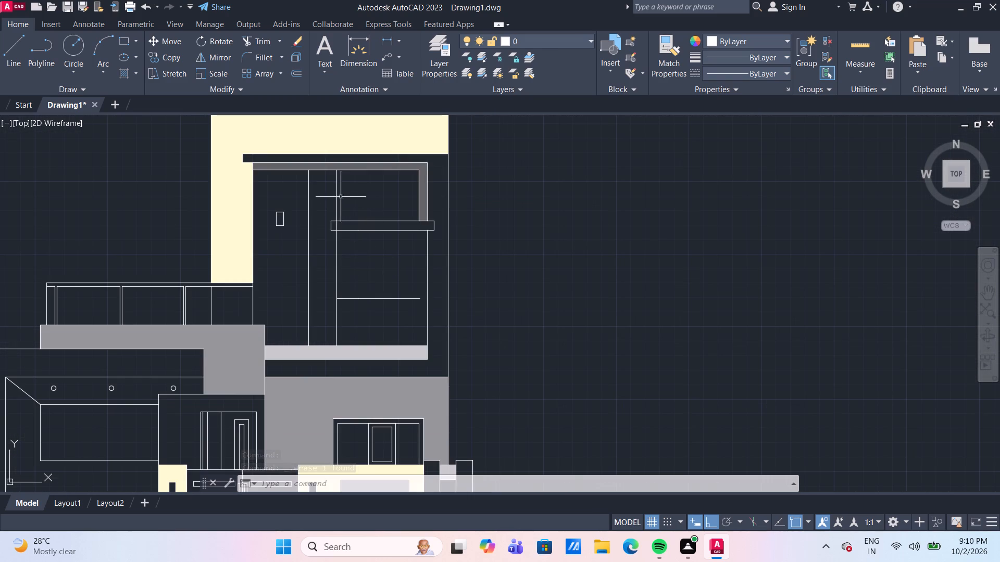
click(337, 195)
key(Delete)
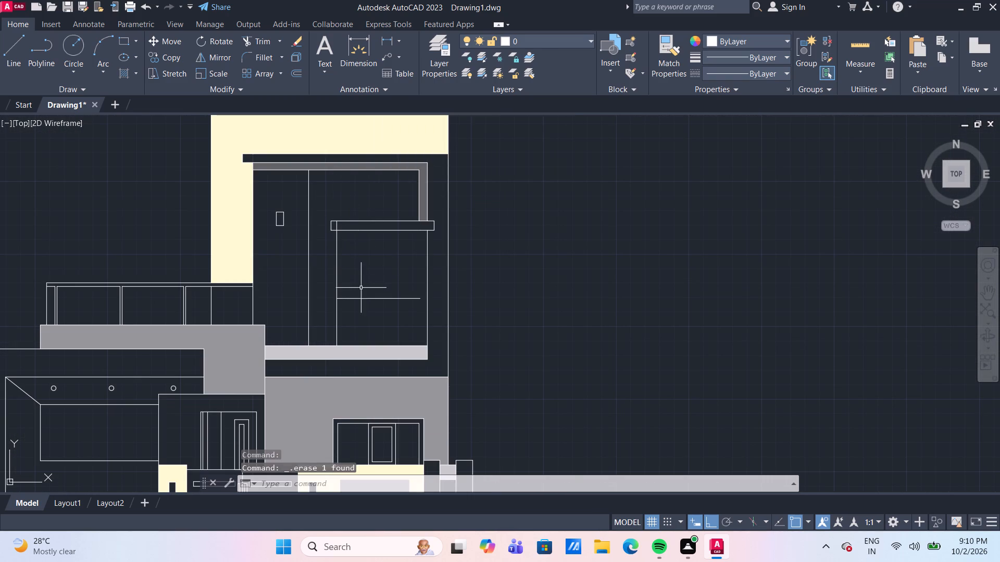
click(337, 268)
key(Delete)
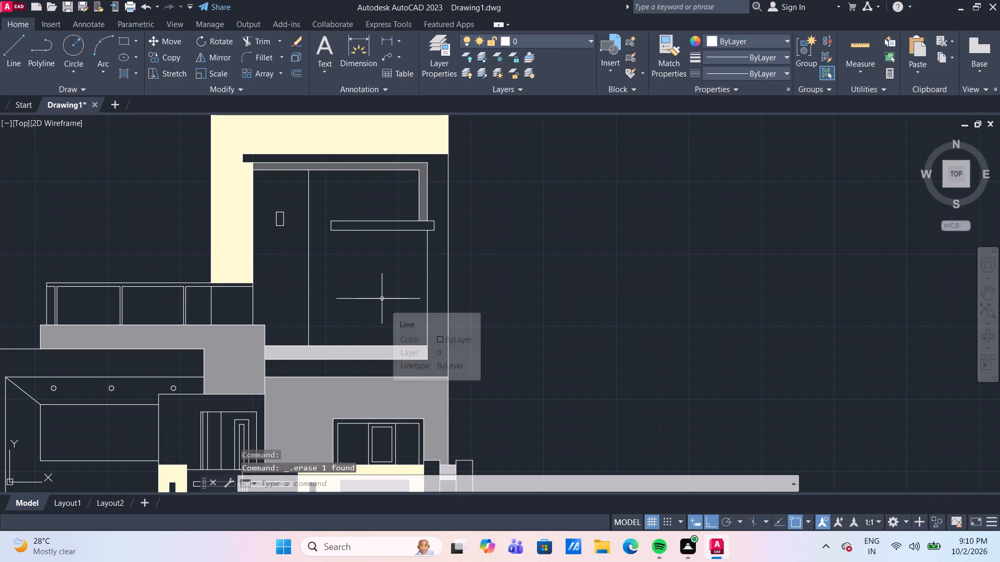
click(382, 299)
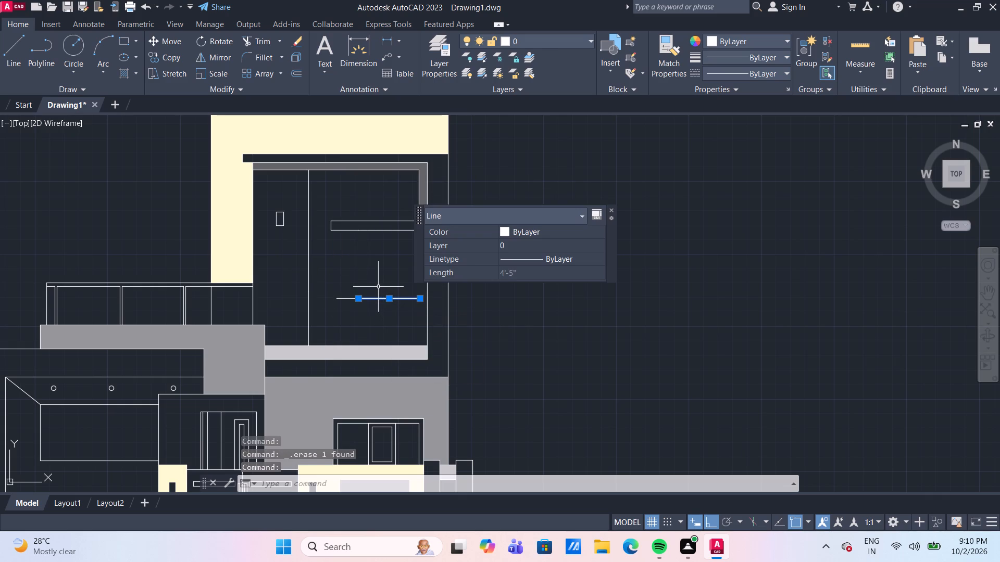
key(Delete)
scroll(391, 292, up, 1)
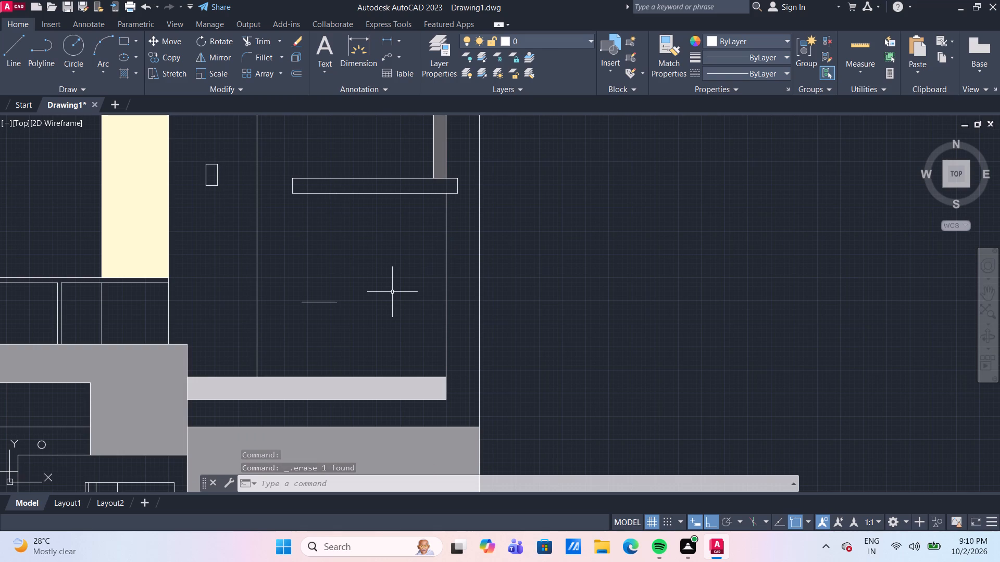
click(349, 311)
click(330, 274)
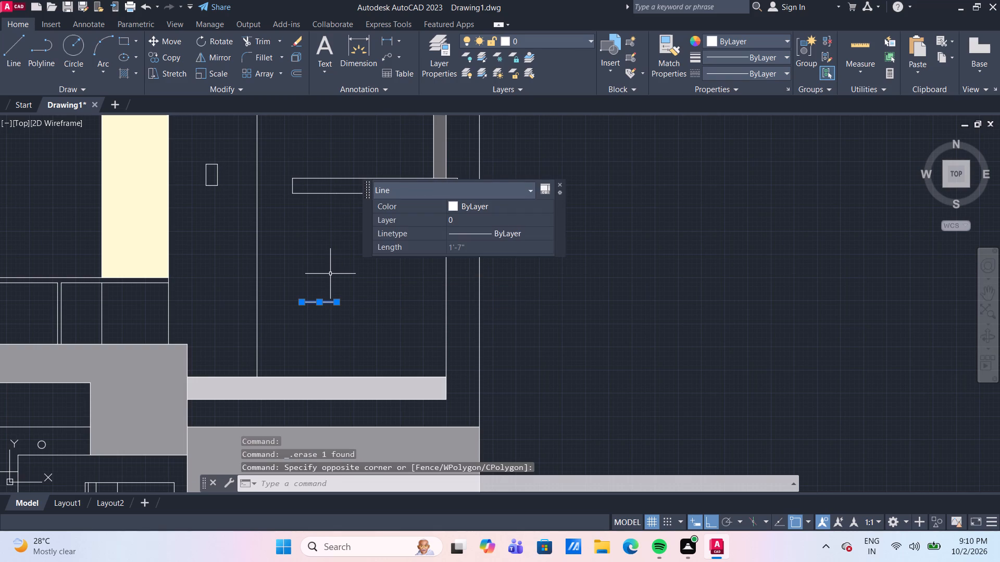
key(Delete)
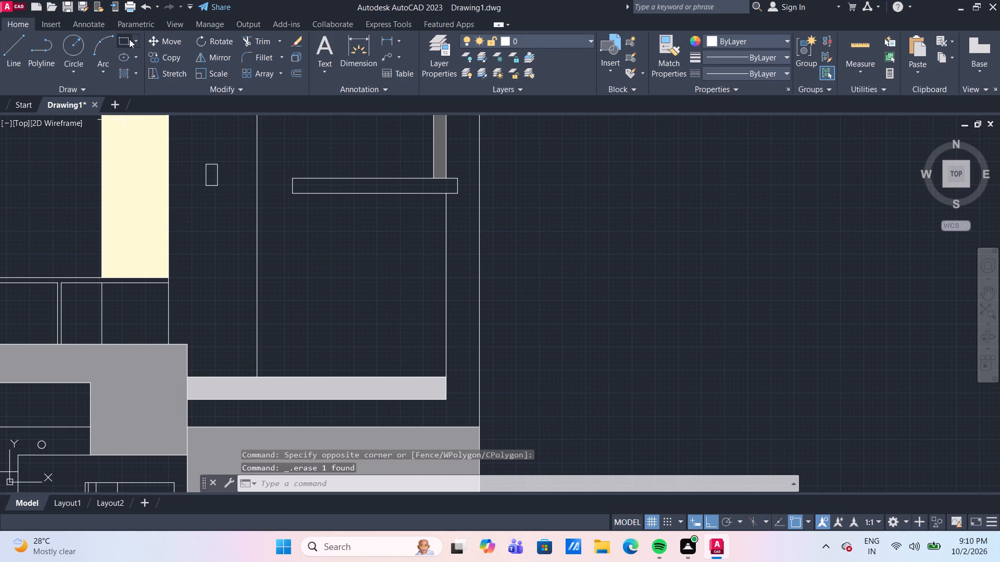
Draw a window rectangle about 5'-4" wide and 4'-6" high directly beneath the upper-floor slab.
click(129, 39)
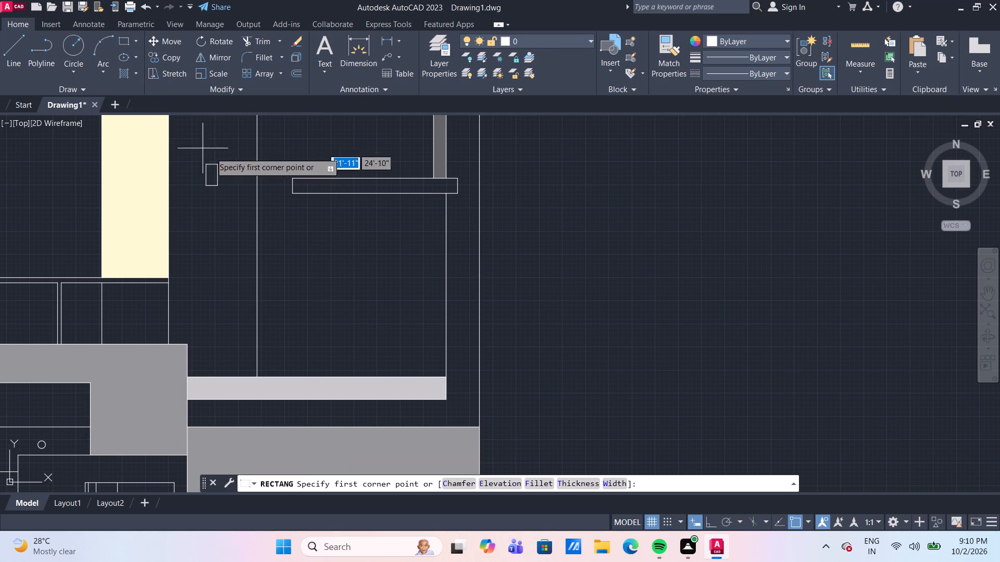
scroll(324, 202, up, 1)
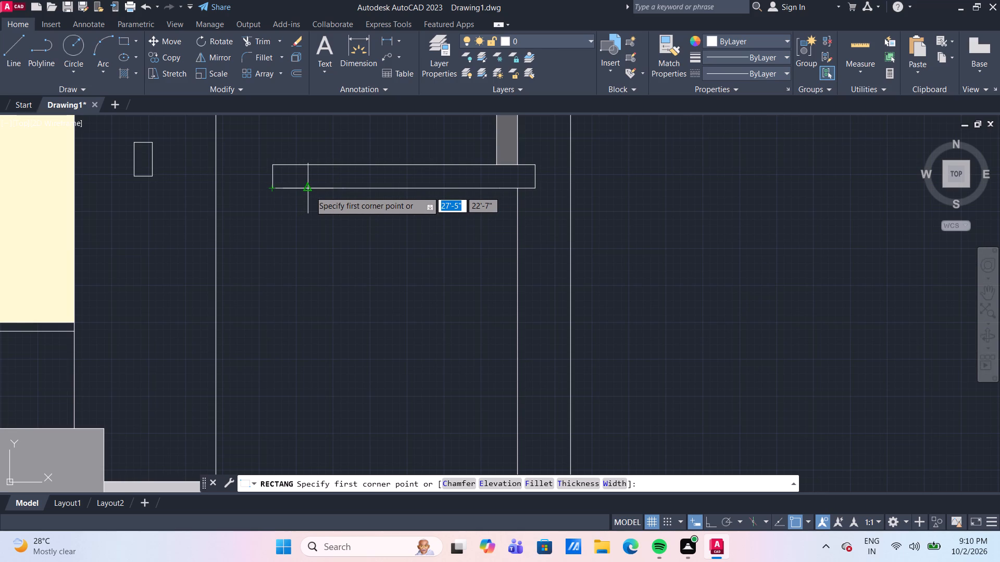
drag(310, 191, 317, 198)
scroll(424, 309, down, 2)
middle_drag(423, 316, 399, 269)
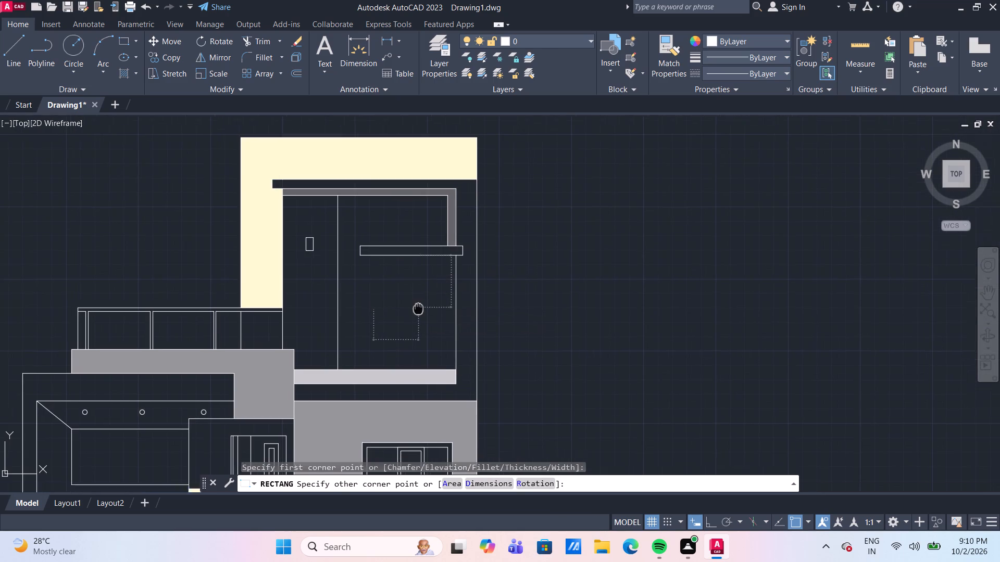
middle_drag(399, 269, 386, 253)
scroll(409, 284, up, 1)
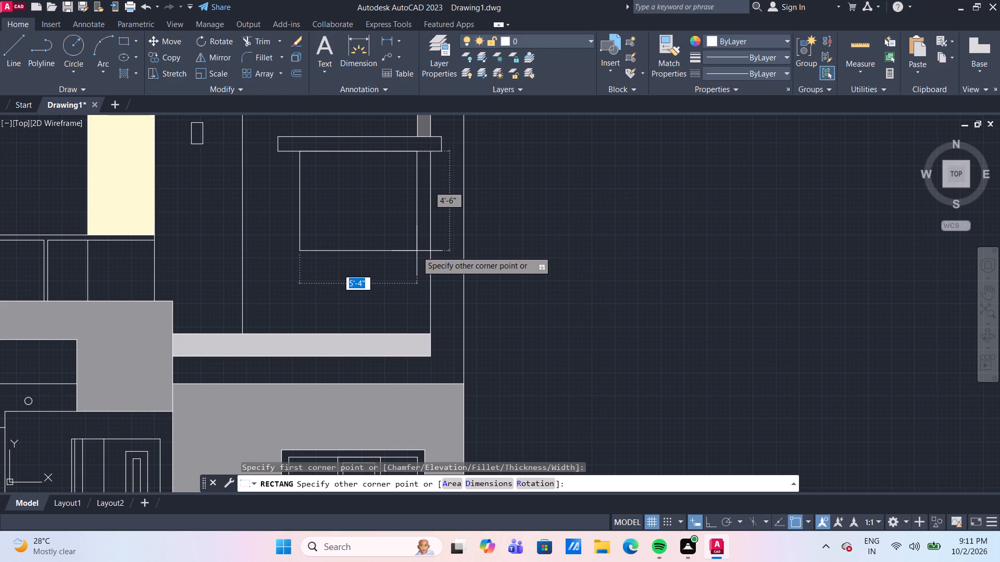
click(417, 251)
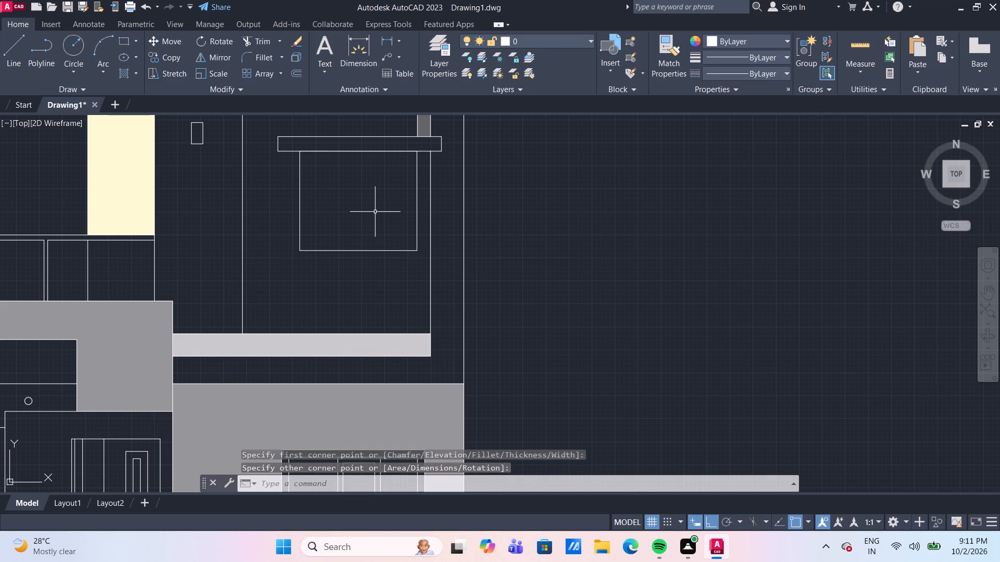
Offset the new window rectangle inward by 4" to form the frame.
key(o)
key(Return)
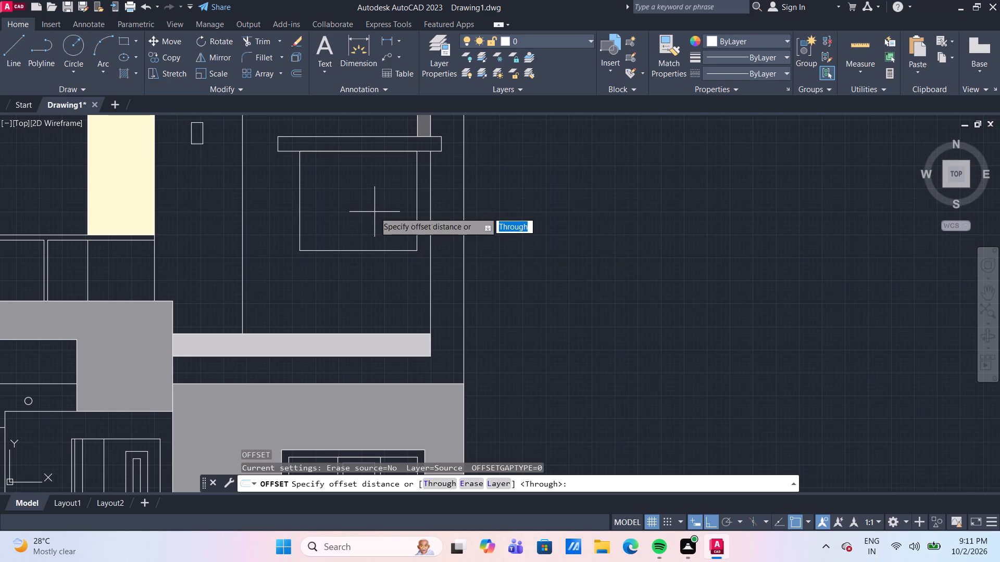
key(Return)
drag(349, 251, 352, 243)
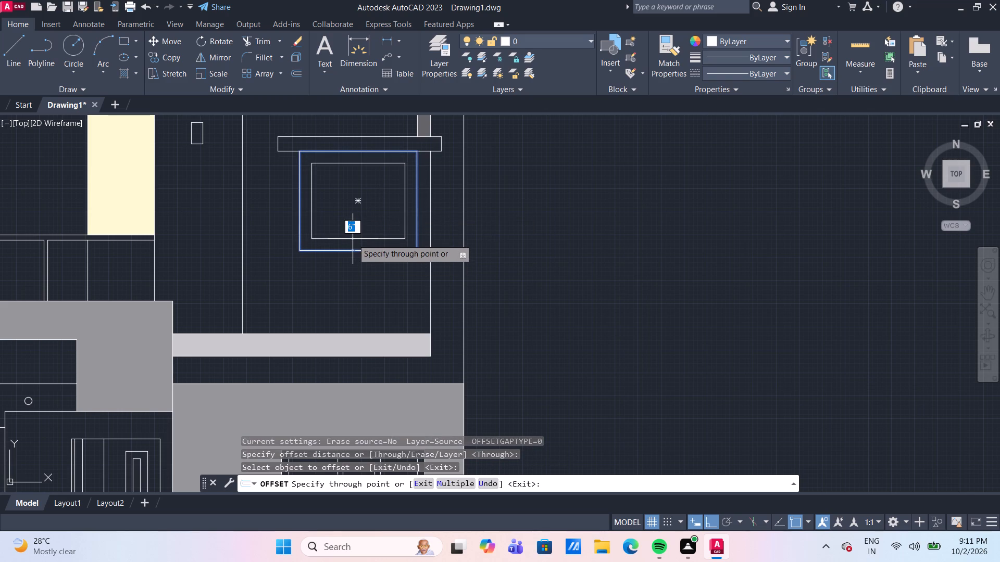
text(4")
key(Return)
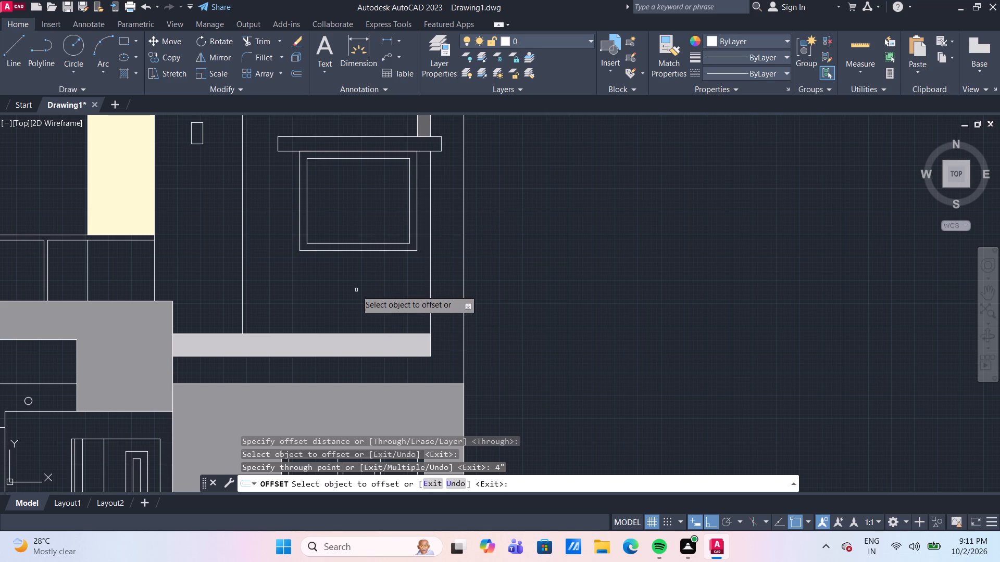
key(Escape)
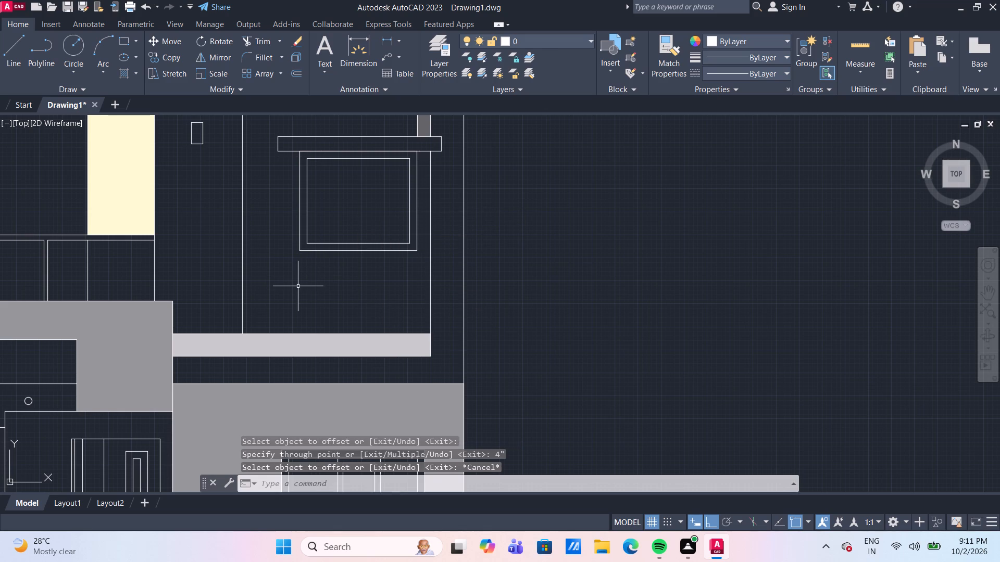
Draw a vertical line about 3'-9" long from the upper window's lower-left corner down to the light grey band.
key(l)
key(Return)
click(298, 252)
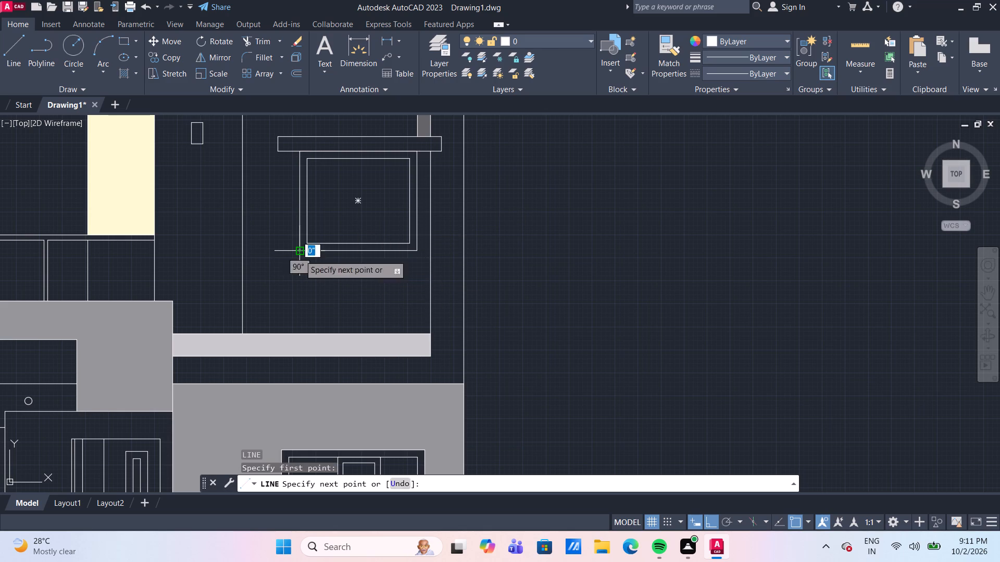
click(303, 332)
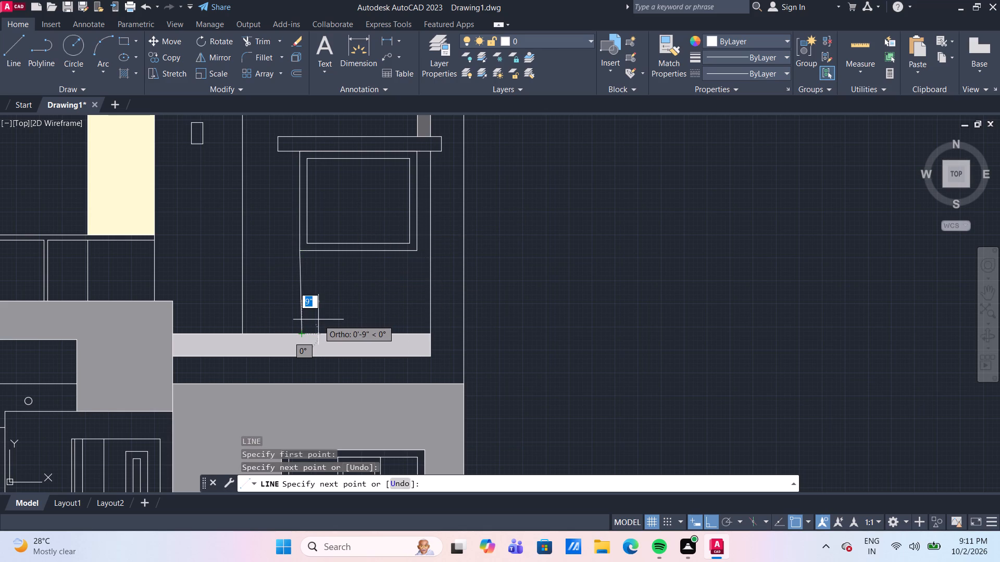
key(ctrl+z)
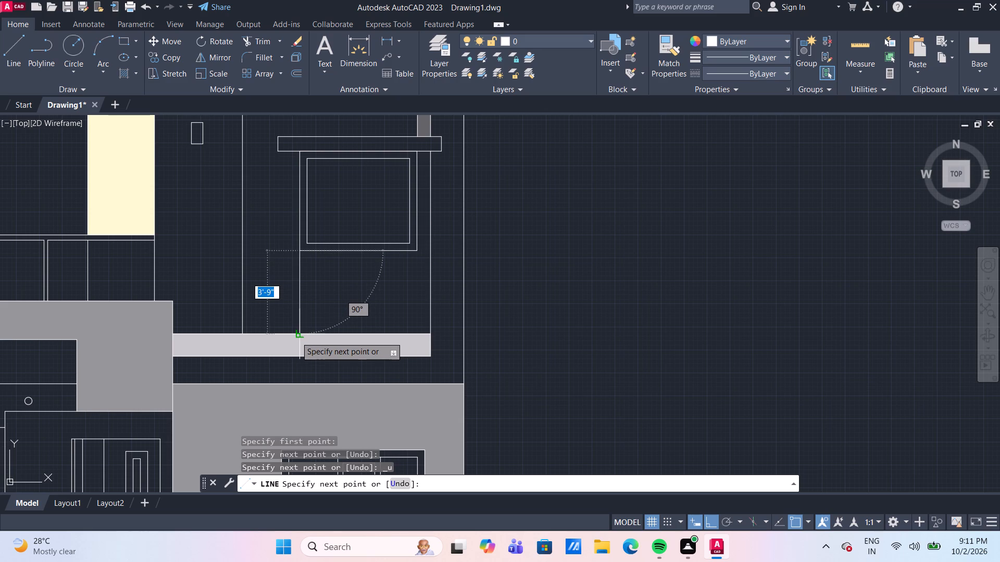
click(296, 337)
key(Escape)
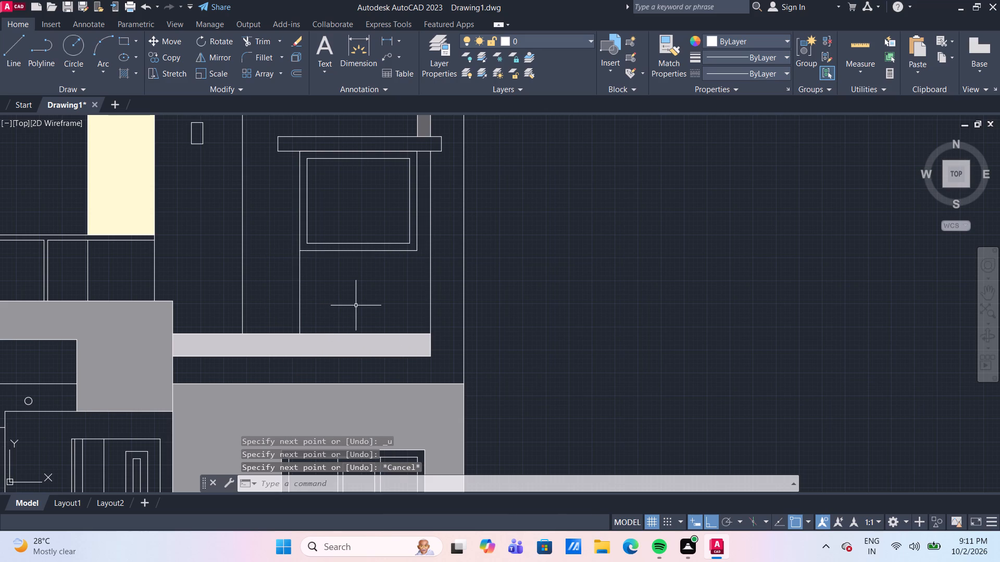
Fill the tall upper-floor wall strip around the small opening with a solid hatch in pale yellow 248,246,176.
scroll(364, 308, down, 1)
middle_drag(360, 309, 343, 324)
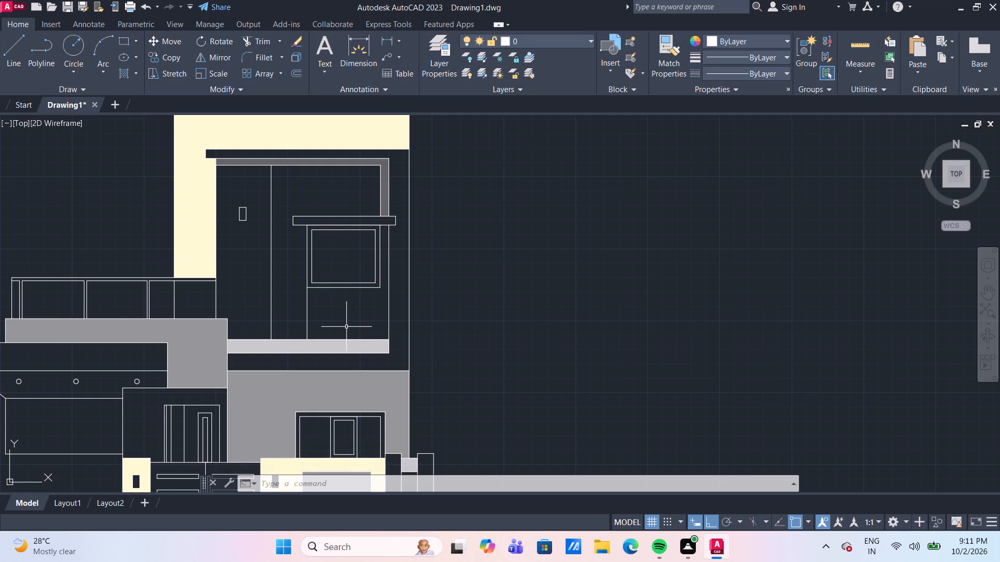
scroll(361, 301, up, 1)
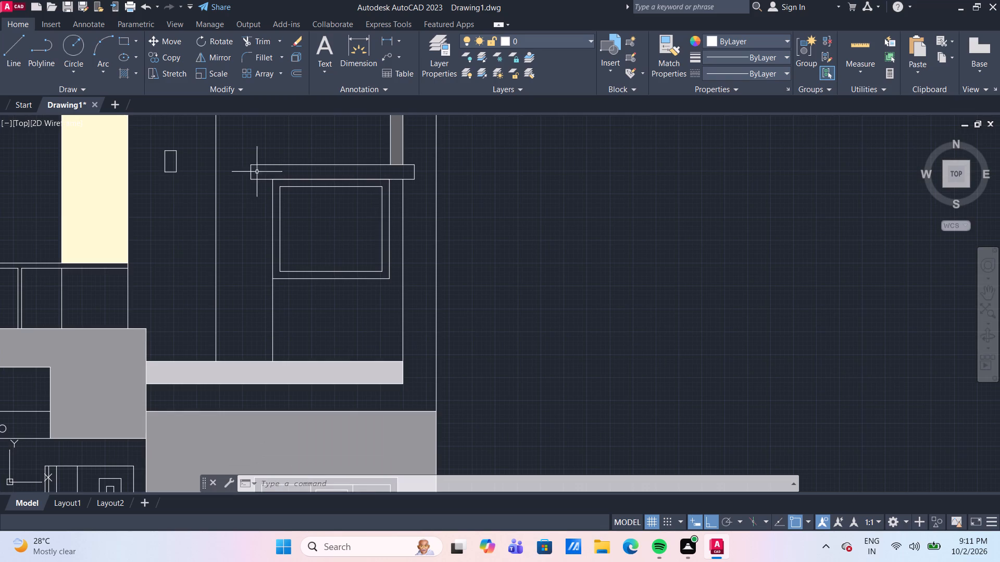
click(119, 77)
click(383, 49)
click(383, 57)
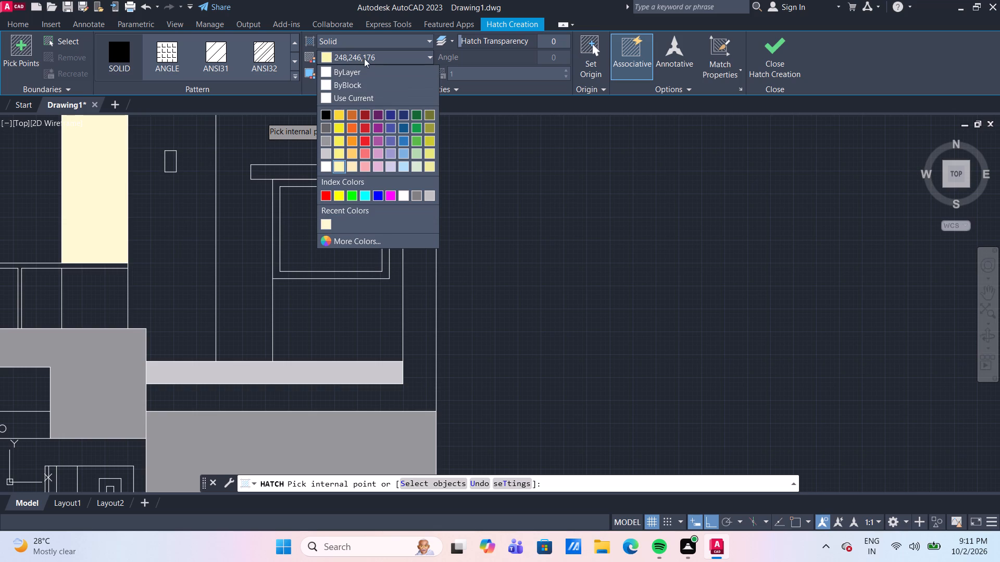
click(365, 58)
click(189, 229)
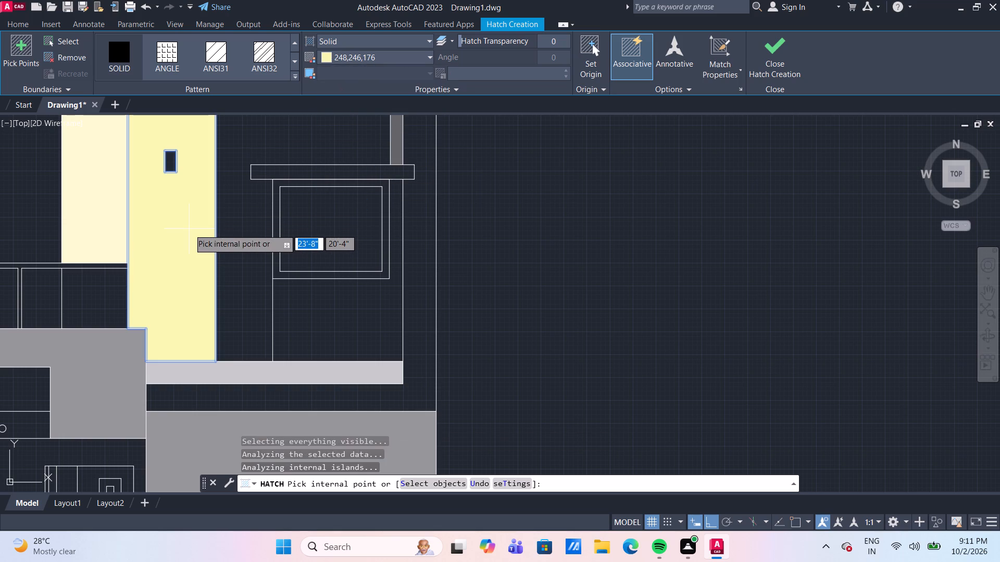
key(Escape)
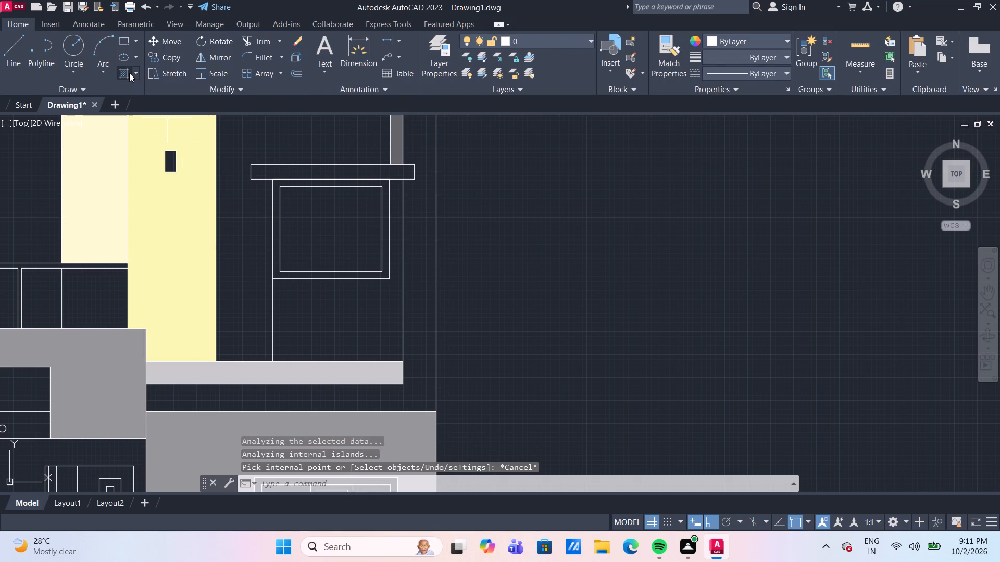
Fill the outer frame band around the upper floor and the window slab with a solid white 255,255,255 hatch.
click(128, 73)
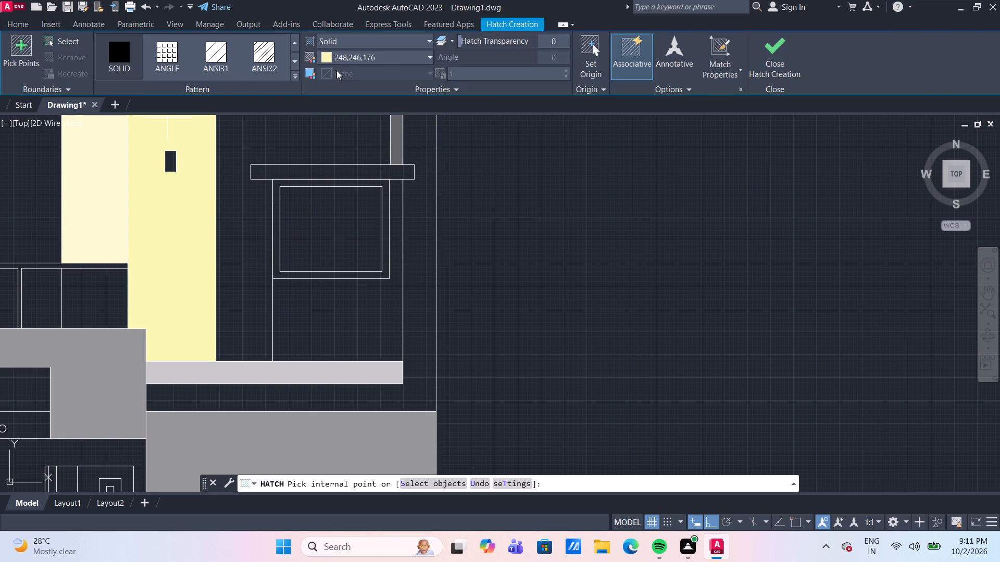
click(351, 57)
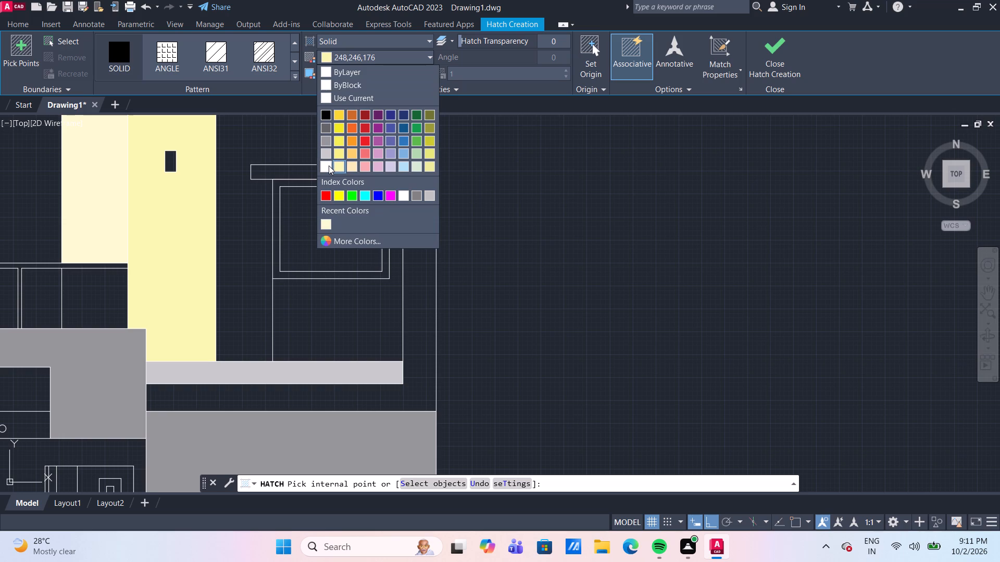
click(328, 165)
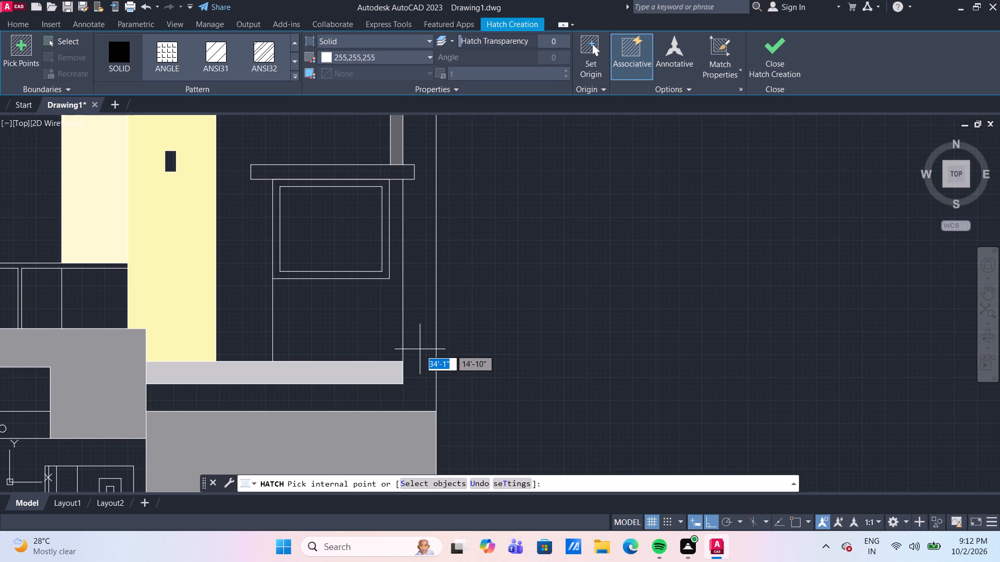
click(420, 349)
scroll(420, 344, down, 2)
scroll(414, 264, up, 2)
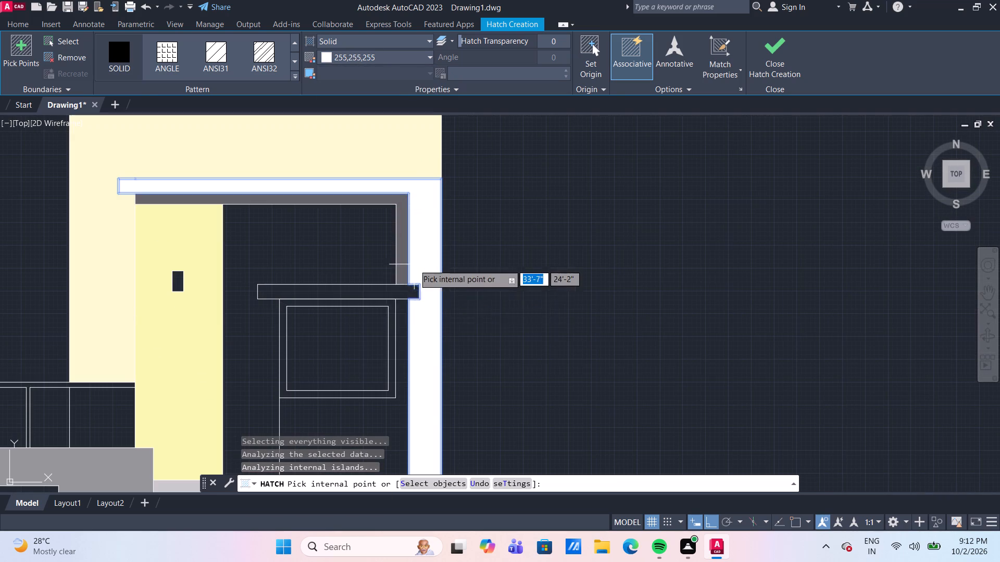
click(379, 293)
key(Escape)
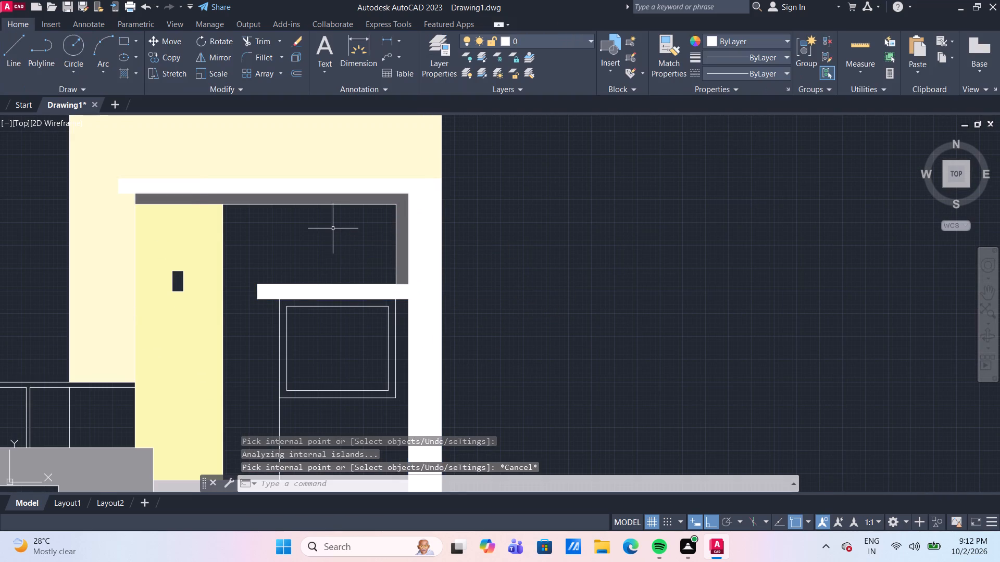
Fill the recessed wall above and beside the upper-floor window slab with solid grey 147,149,152.
scroll(333, 228, down, 1)
middle_drag(329, 242, 329, 190)
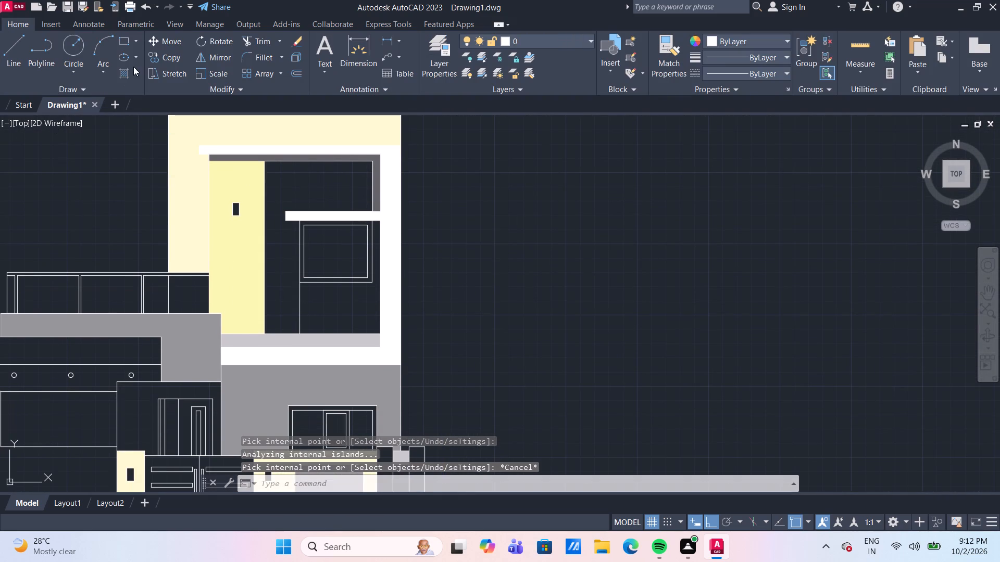
click(126, 73)
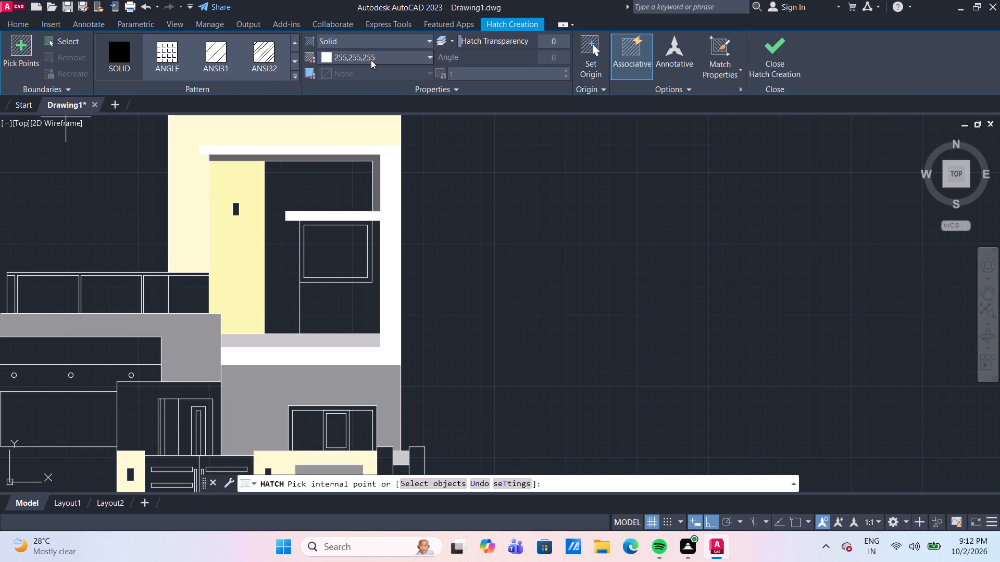
click(371, 60)
click(329, 142)
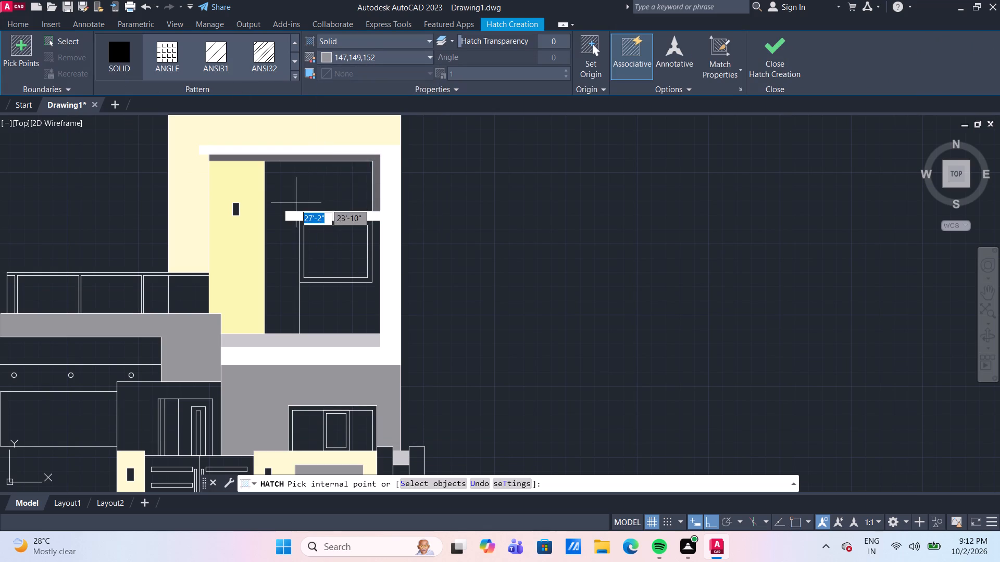
click(294, 196)
key(Escape)
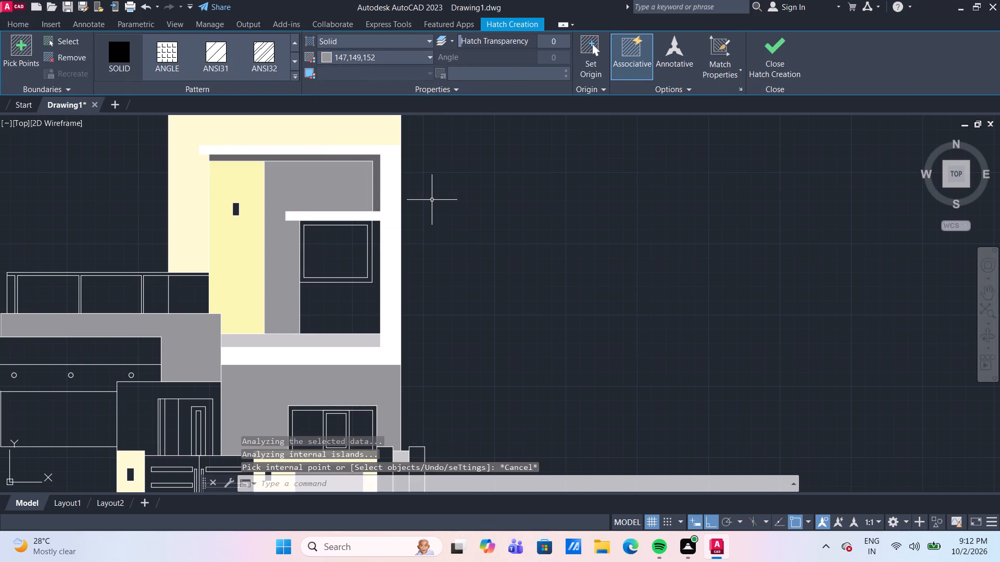
Draw a vertical centre line dividing the upper-floor window's inner frame into two panes.
middle_drag(356, 308, 355, 275)
scroll(350, 288, up, 1)
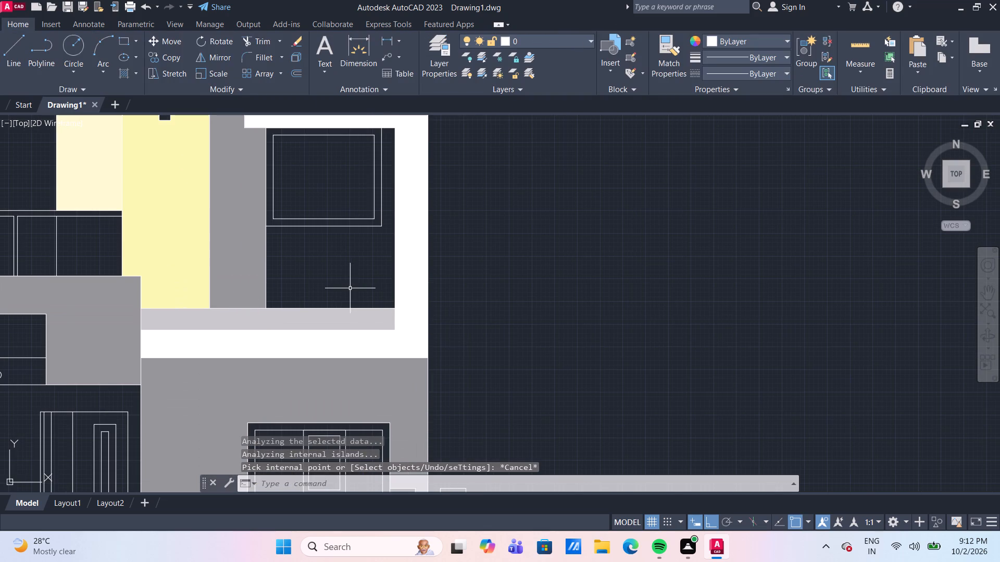
scroll(350, 288, down, 1)
middle_drag(352, 274, 371, 243)
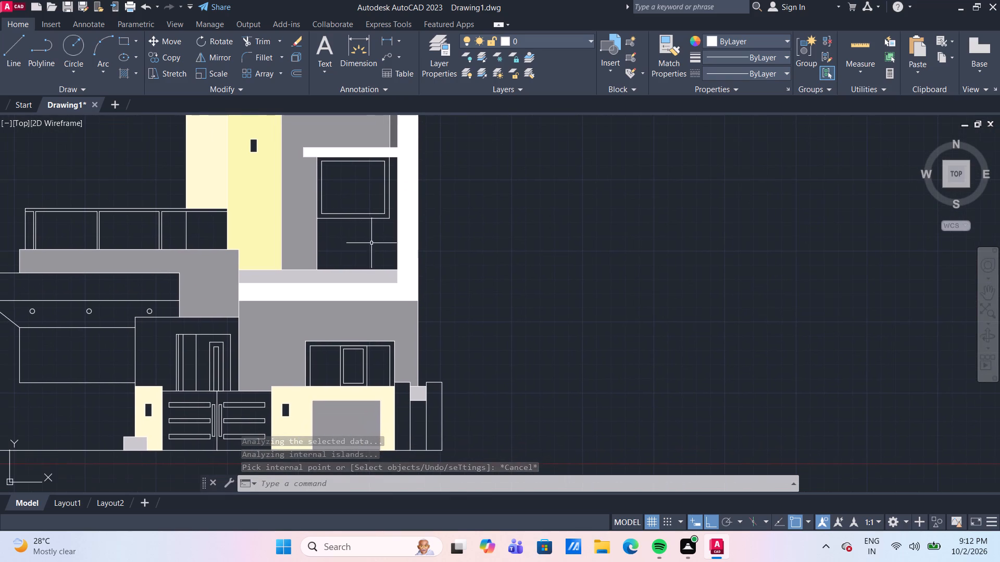
middle_drag(354, 250, 375, 241)
scroll(369, 231, up, 1)
middle_drag(369, 231, 378, 273)
key(l)
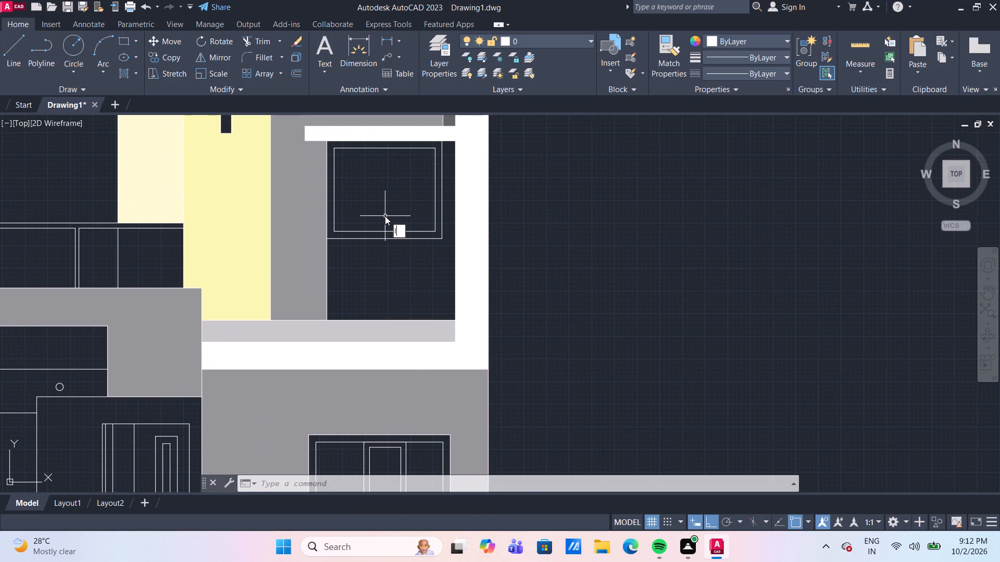
key(Return)
click(382, 149)
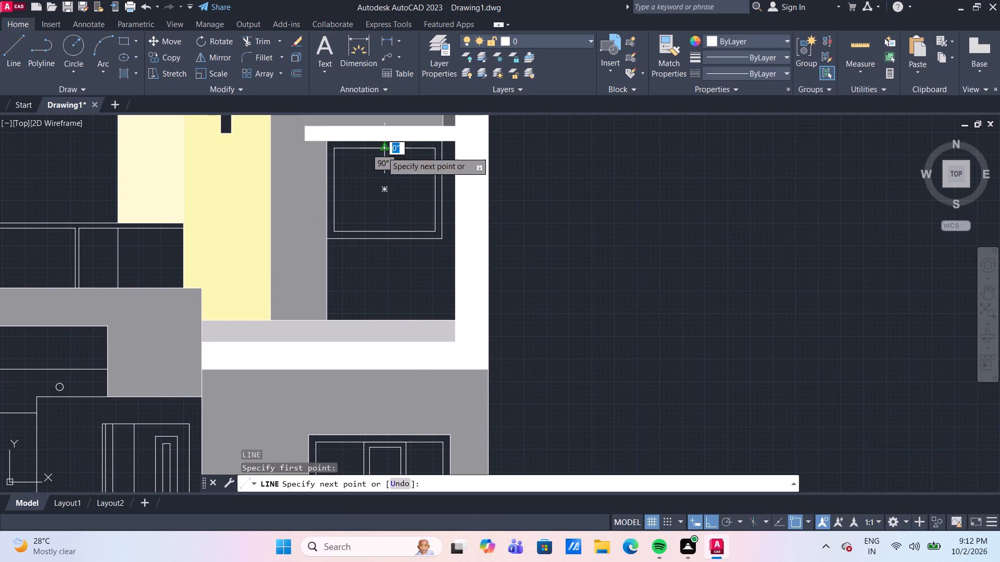
click(386, 230)
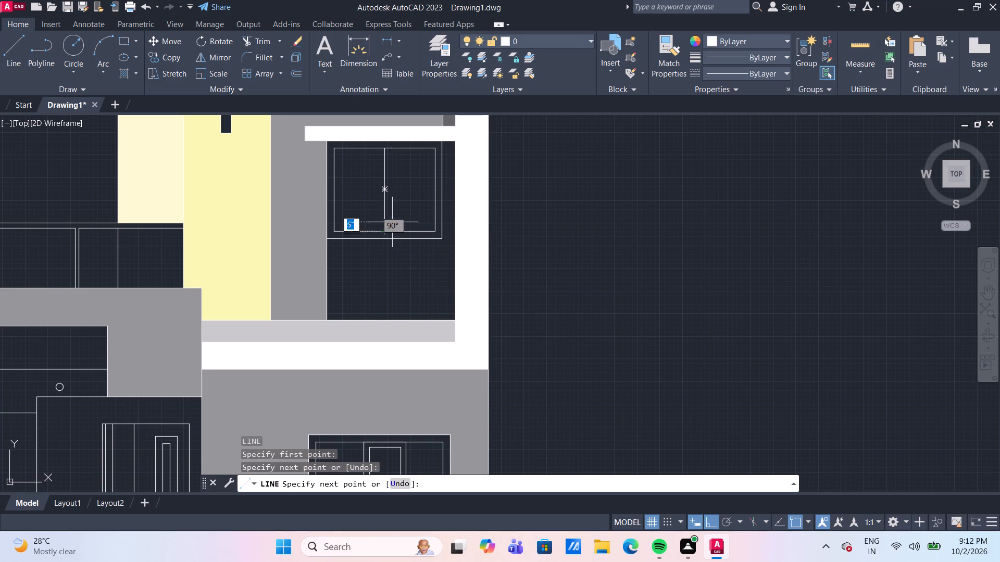
key(Escape)
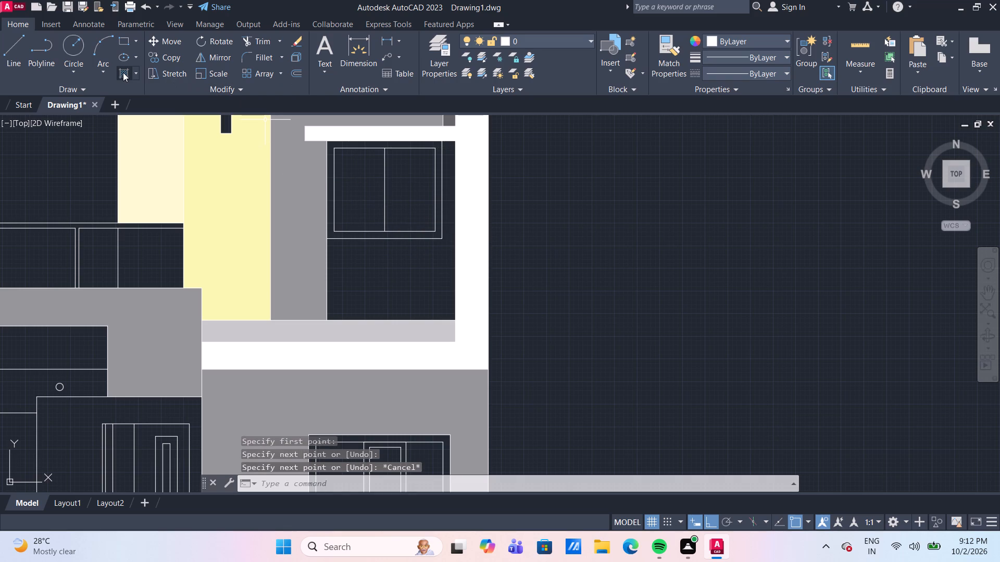
Fill the wall beside and below the upper-floor window and the carport's sloped ceiling with a solid hatch in custom light orange 250,188,107.
click(123, 72)
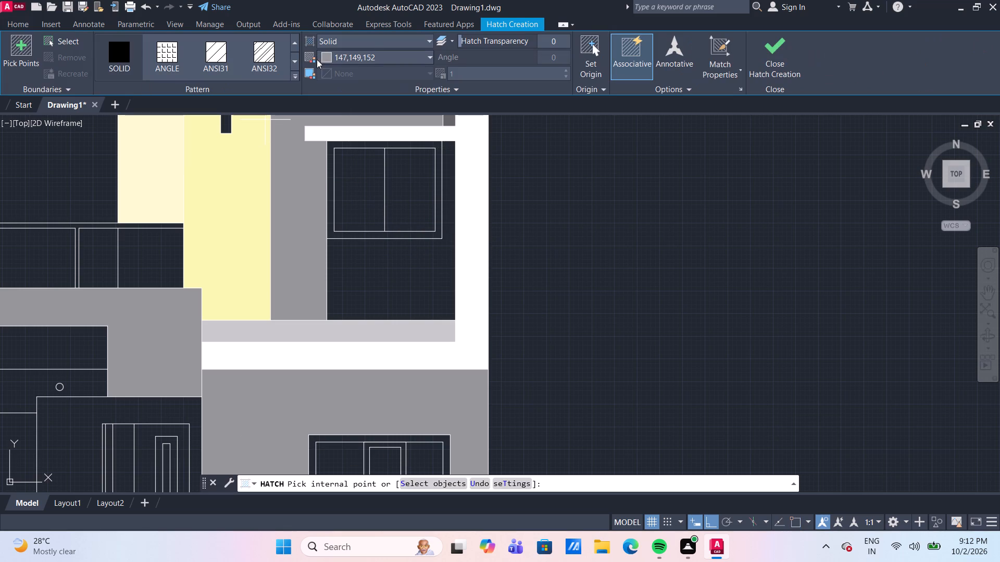
click(338, 58)
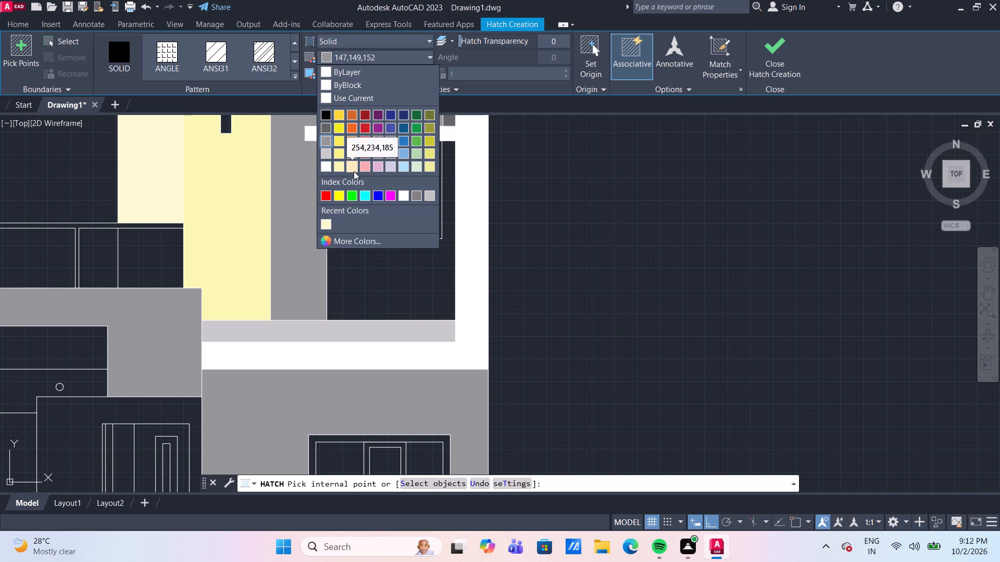
click(354, 142)
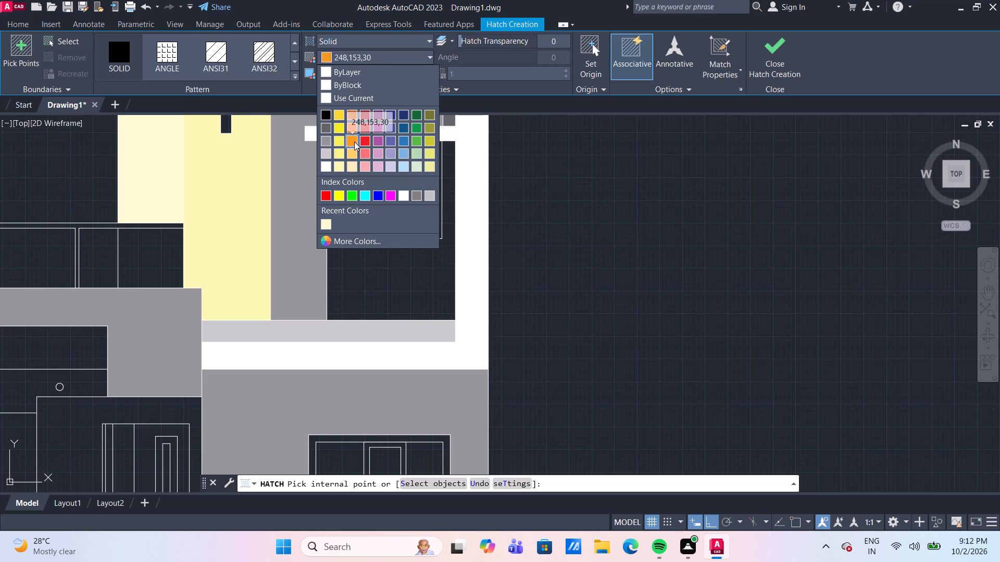
click(372, 59)
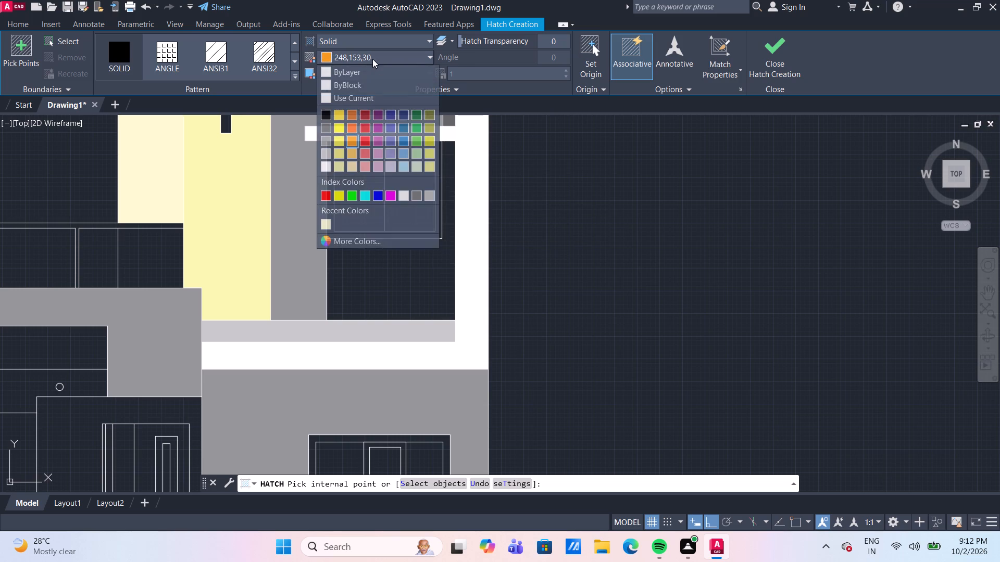
click(362, 241)
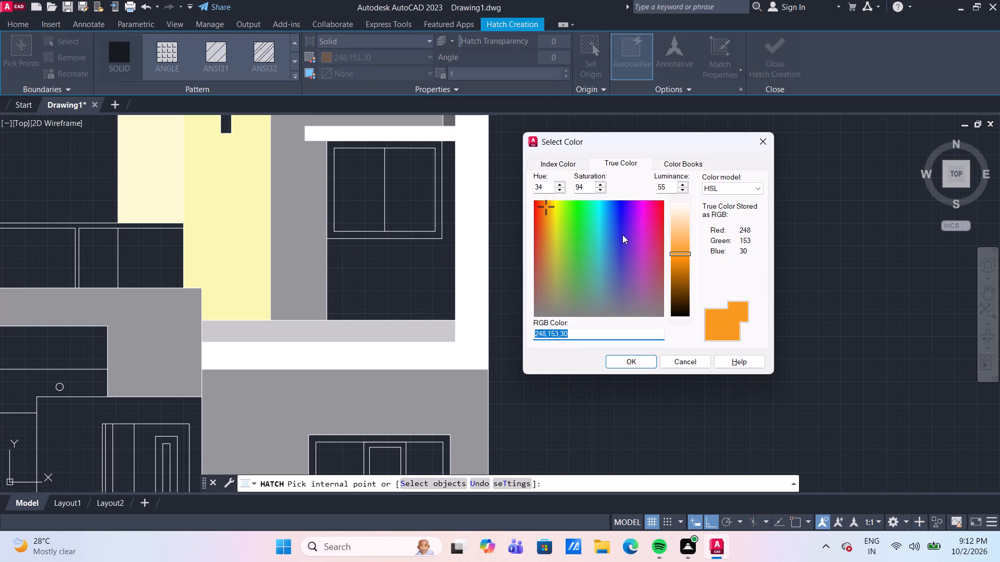
click(684, 241)
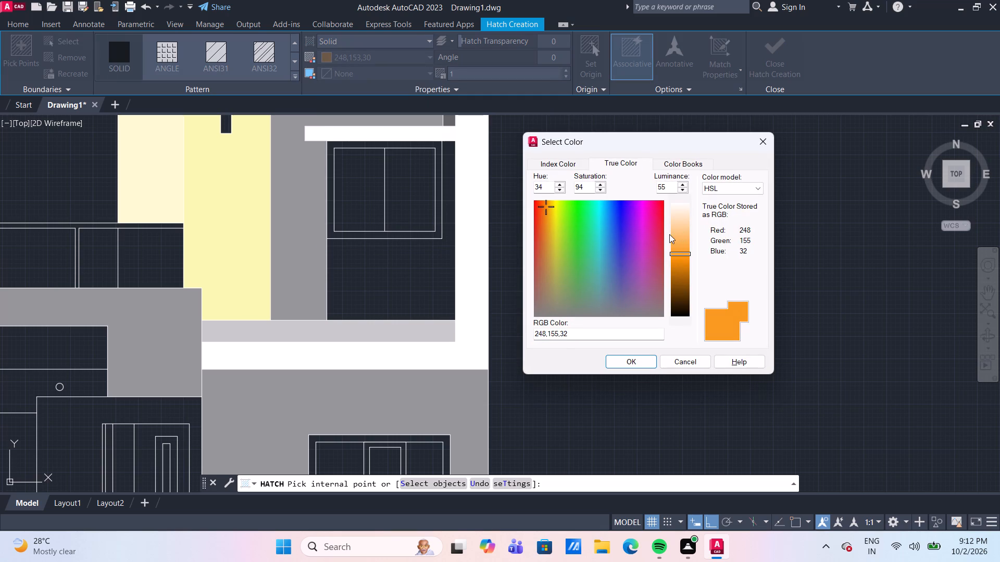
click(684, 243)
click(682, 233)
click(682, 268)
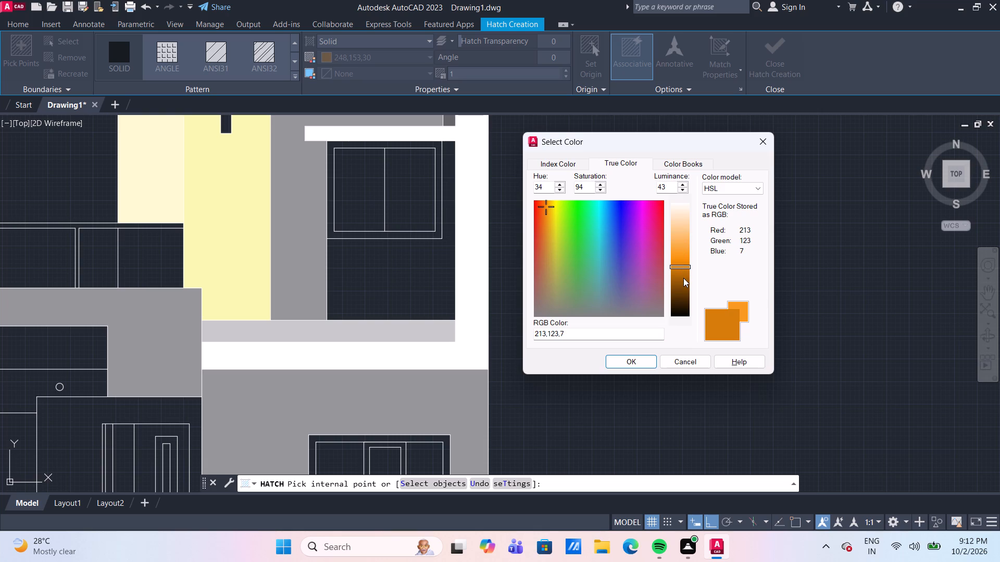
click(683, 278)
click(684, 247)
click(684, 240)
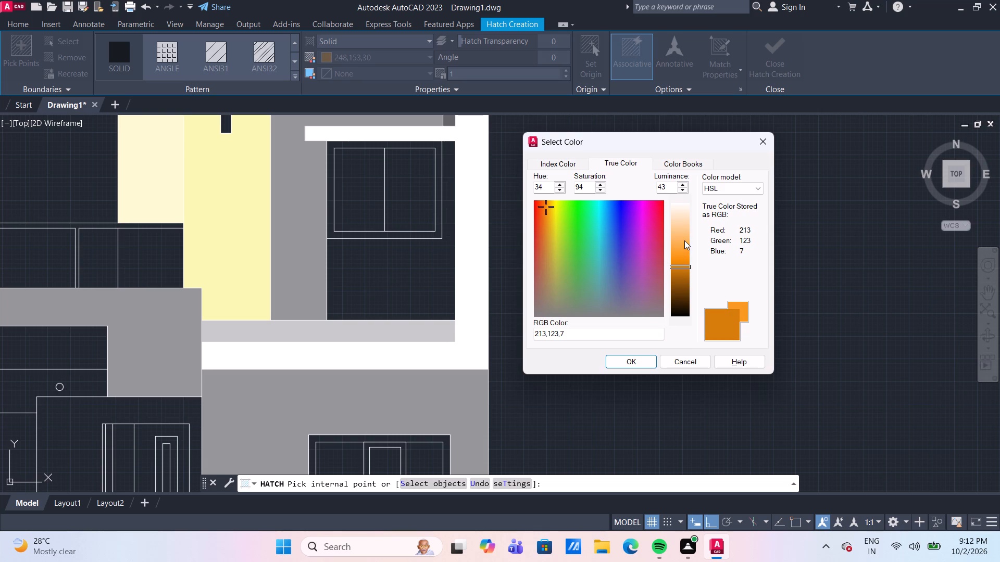
click(681, 237)
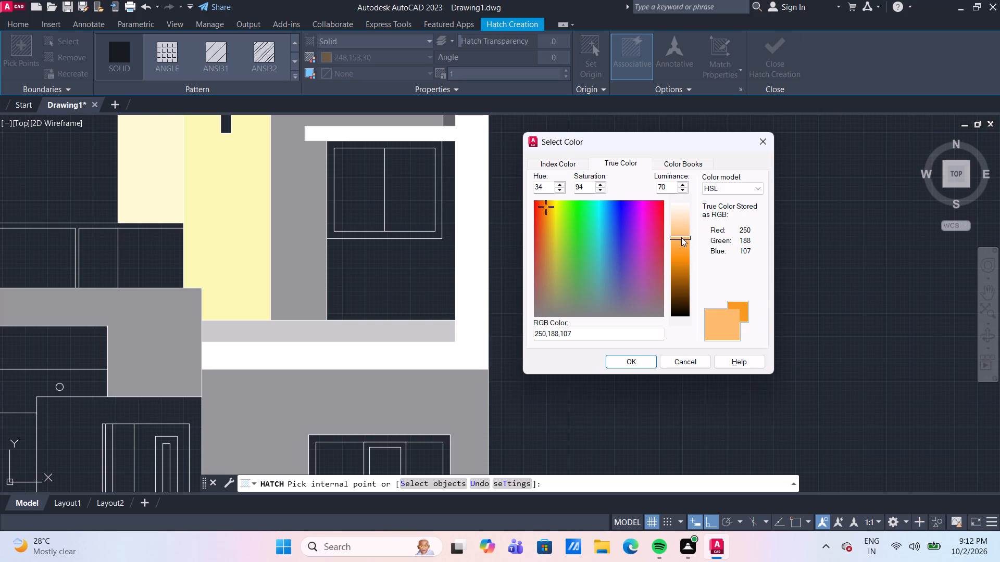
click(641, 360)
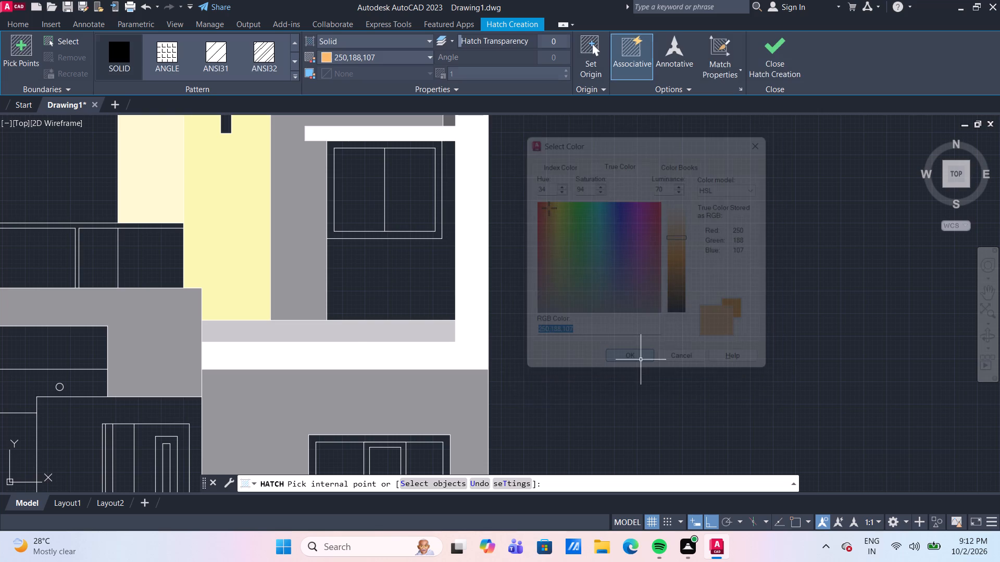
scroll(641, 360, down, 1)
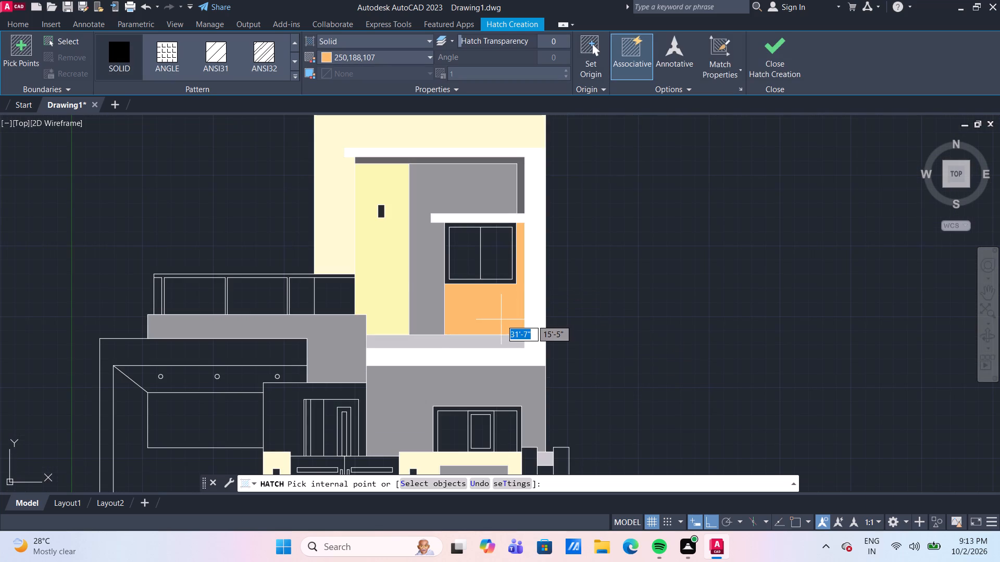
click(501, 319)
click(188, 387)
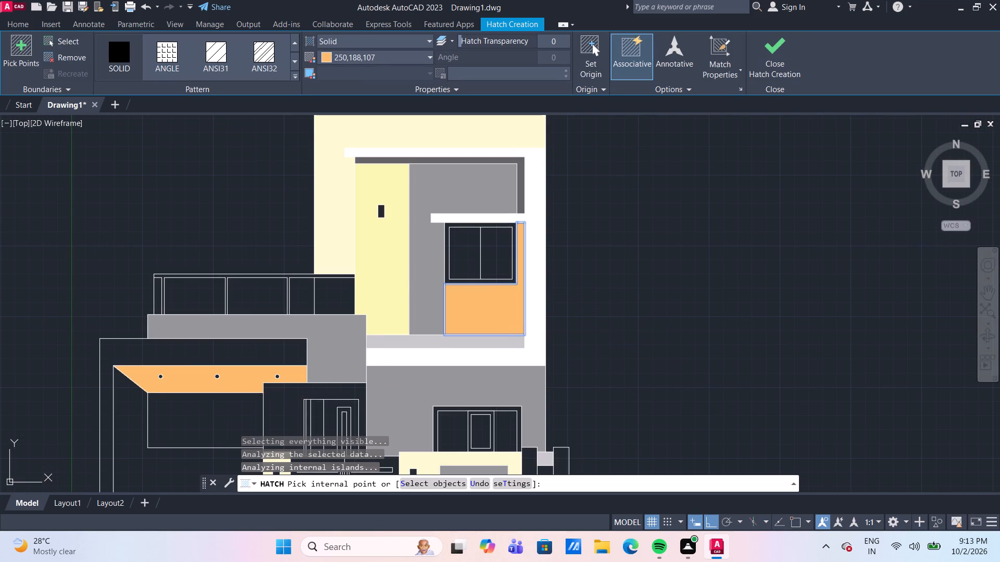
key(Escape)
Recolour the light orange hatch on the upper-floor window wall and carport ceiling to true colour 255,166,77.
middle_drag(267, 346, 287, 333)
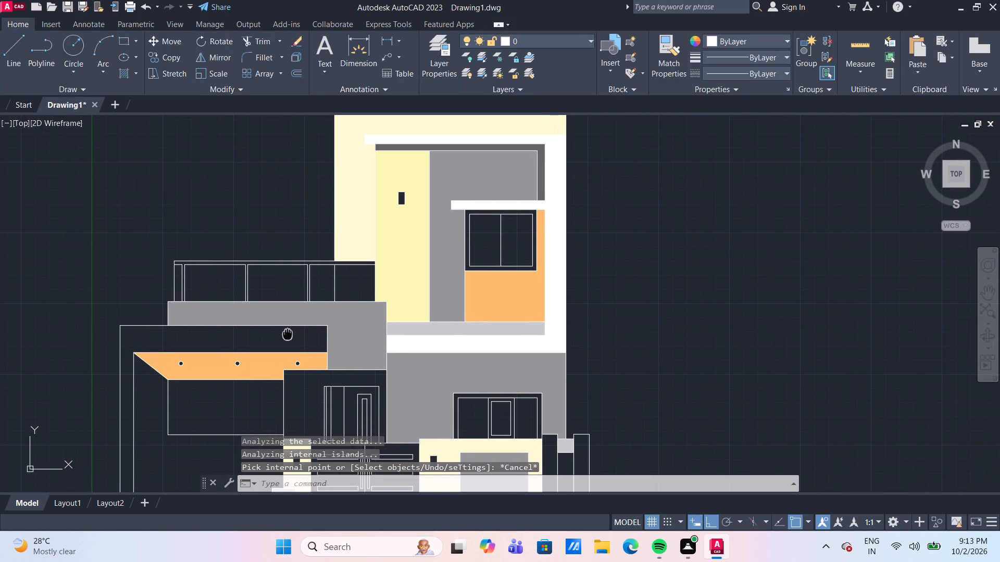
middle_drag(287, 333, 279, 330)
click(515, 300)
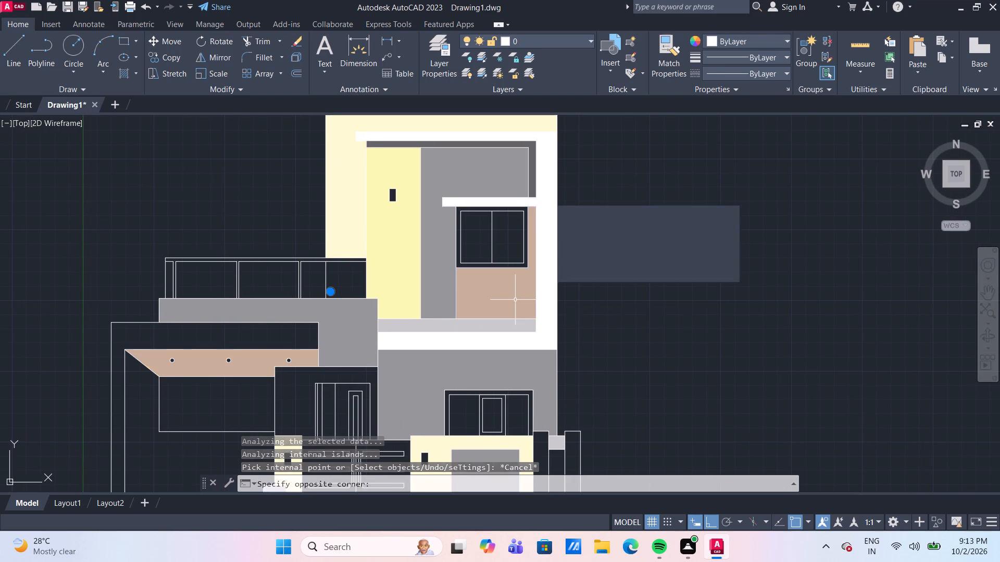
click(688, 234)
click(688, 234)
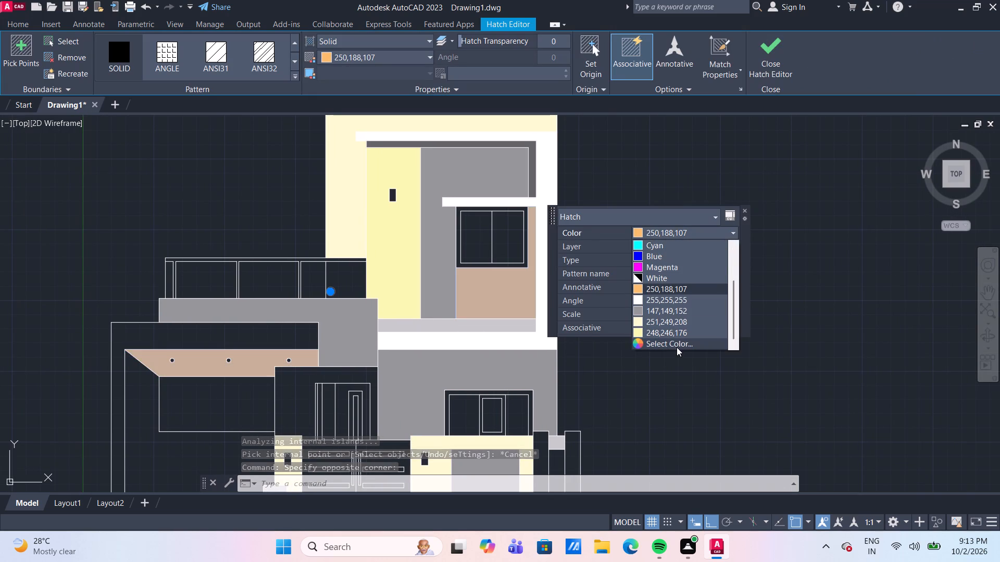
click(674, 342)
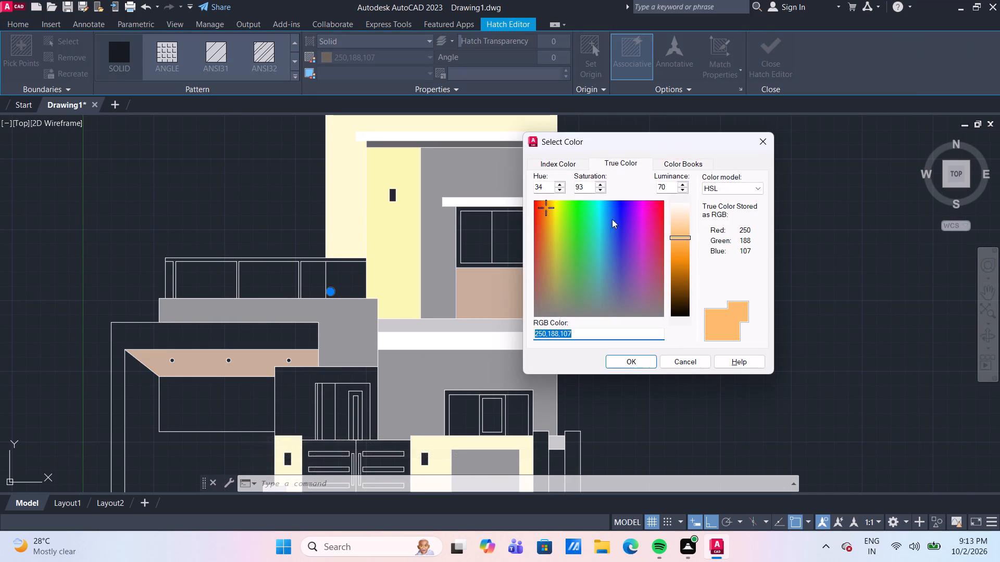
click(577, 160)
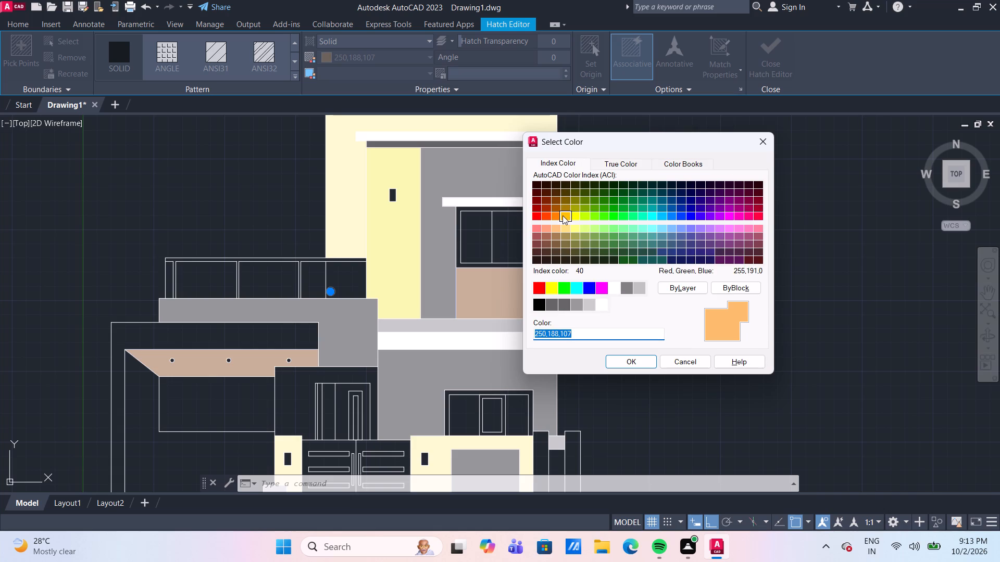
click(563, 208)
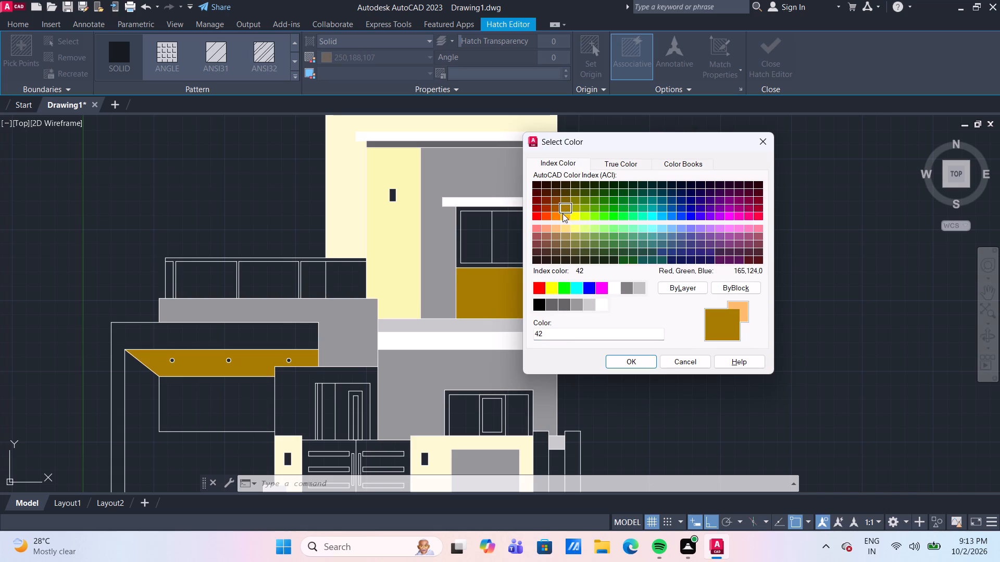
click(555, 208)
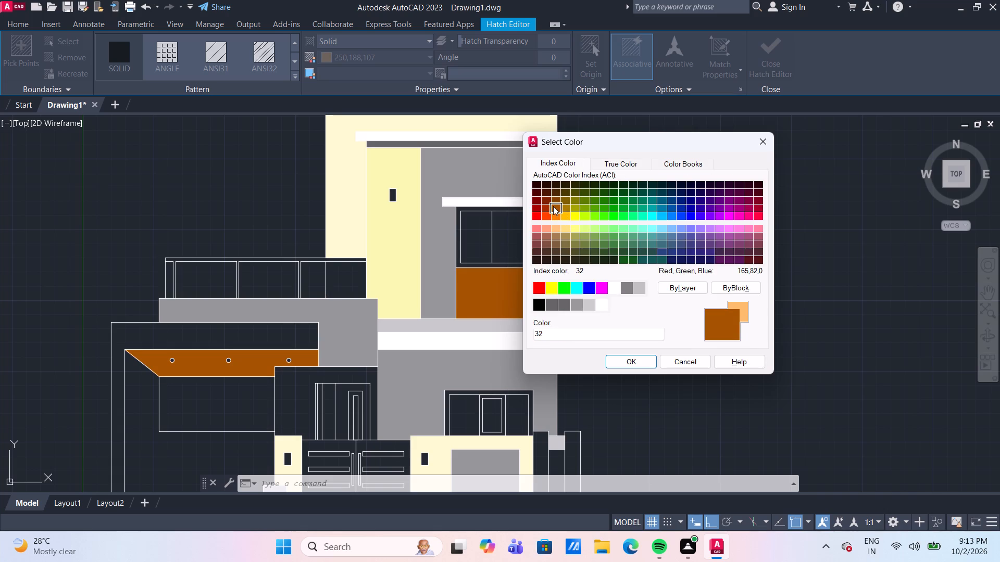
click(559, 218)
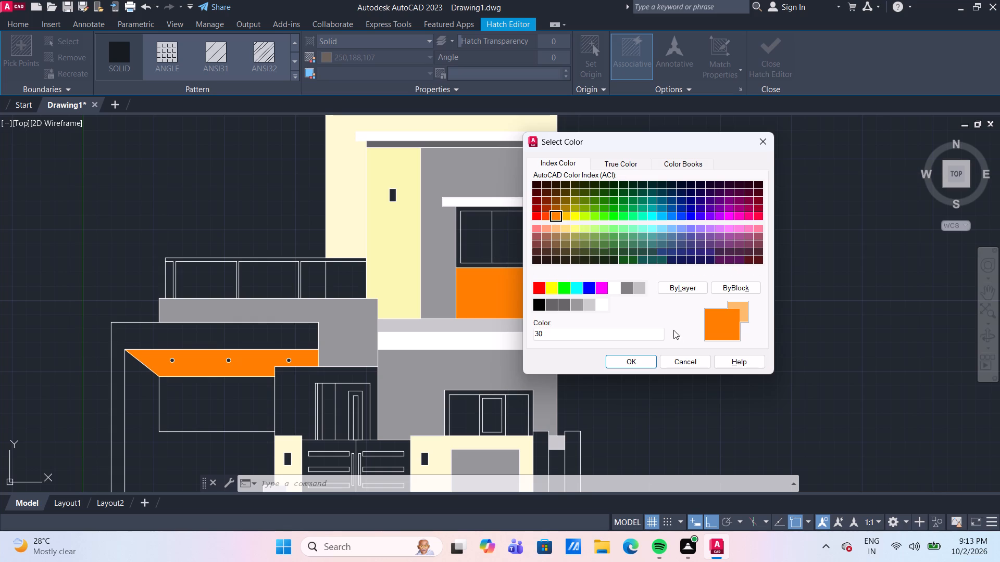
click(638, 165)
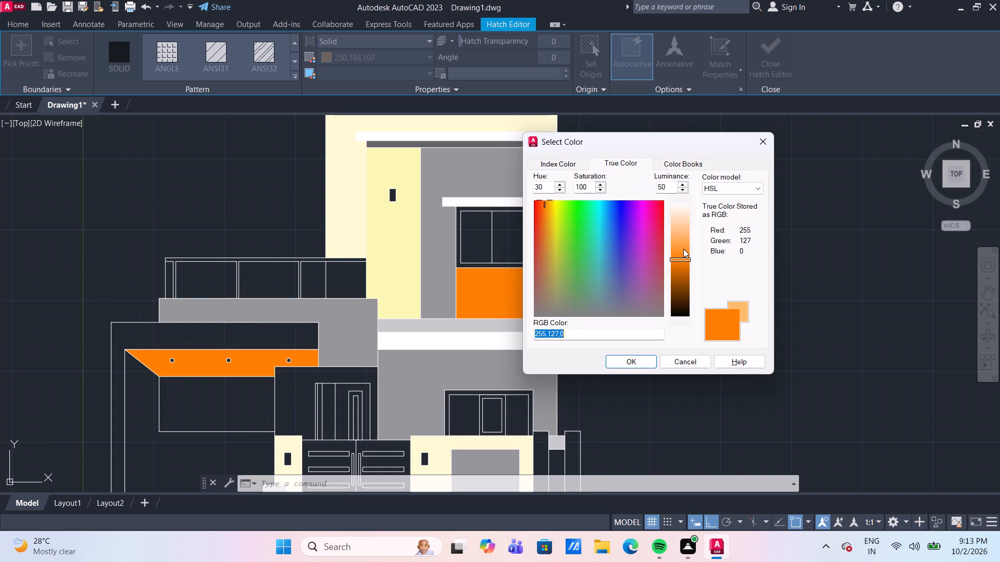
click(683, 249)
click(678, 243)
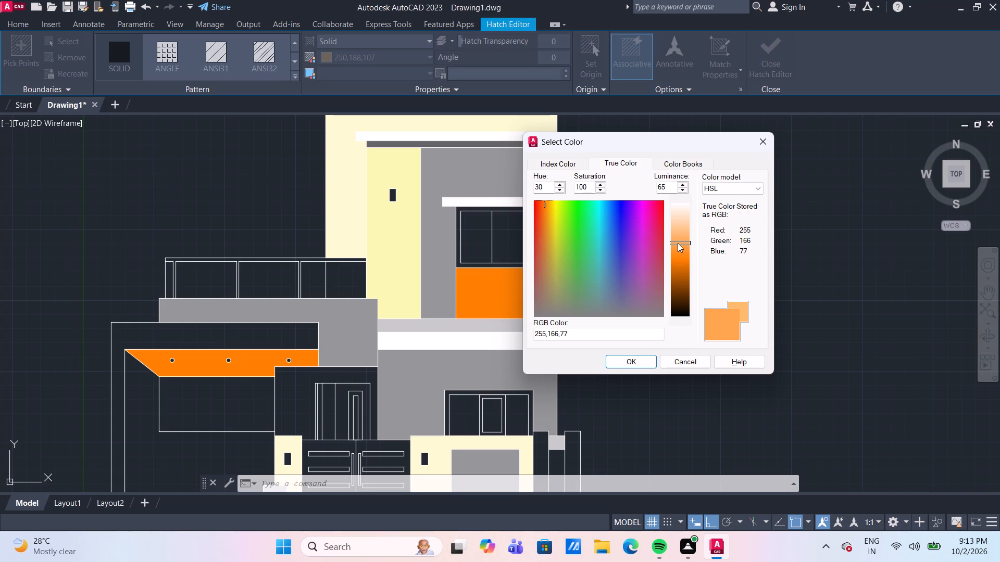
click(640, 363)
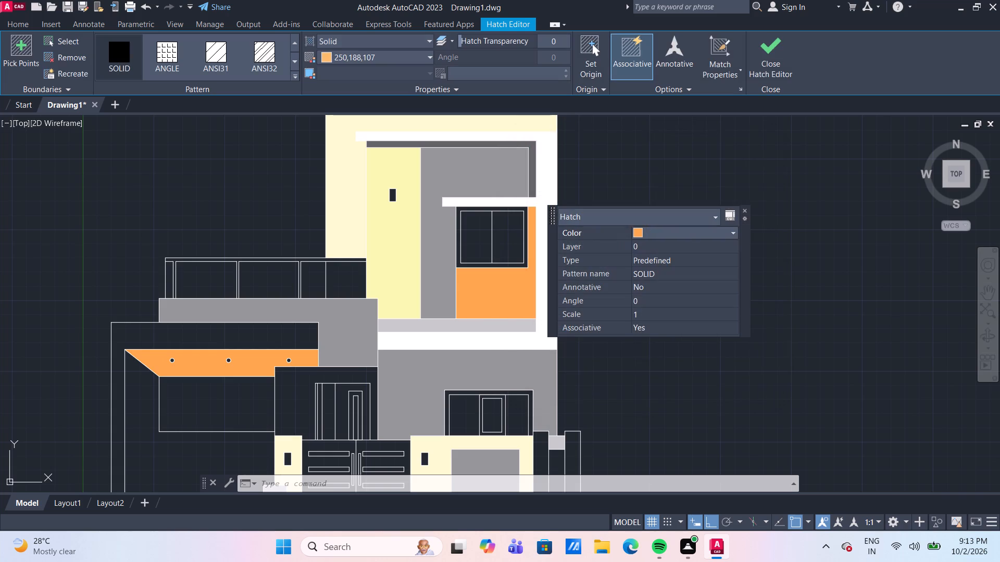
key(Escape)
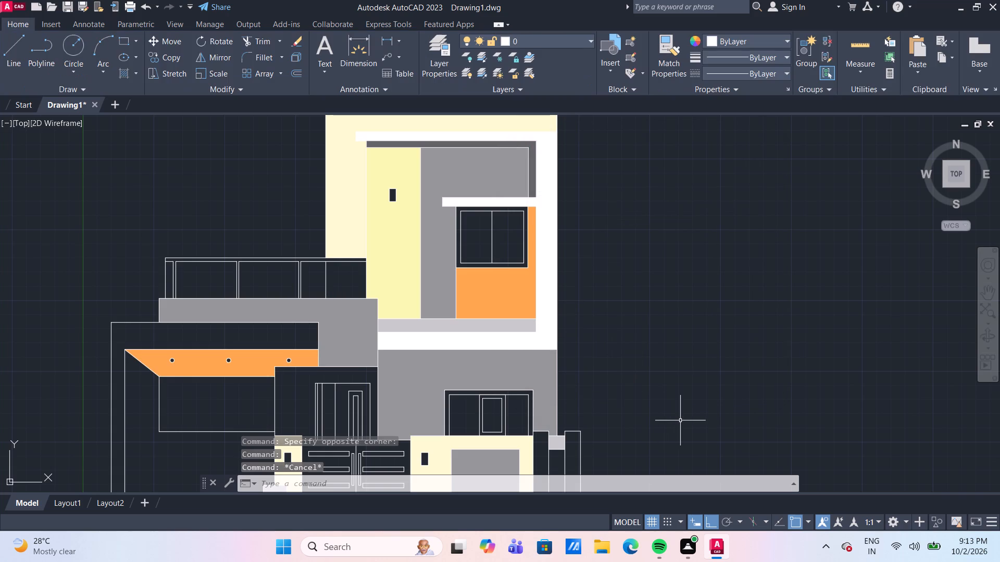
Fill the L-shaped carport frame with a solid hatch in white 255,255,255.
middle_drag(685, 398, 691, 369)
scroll(691, 369, down, 1)
middle_drag(691, 369, 693, 345)
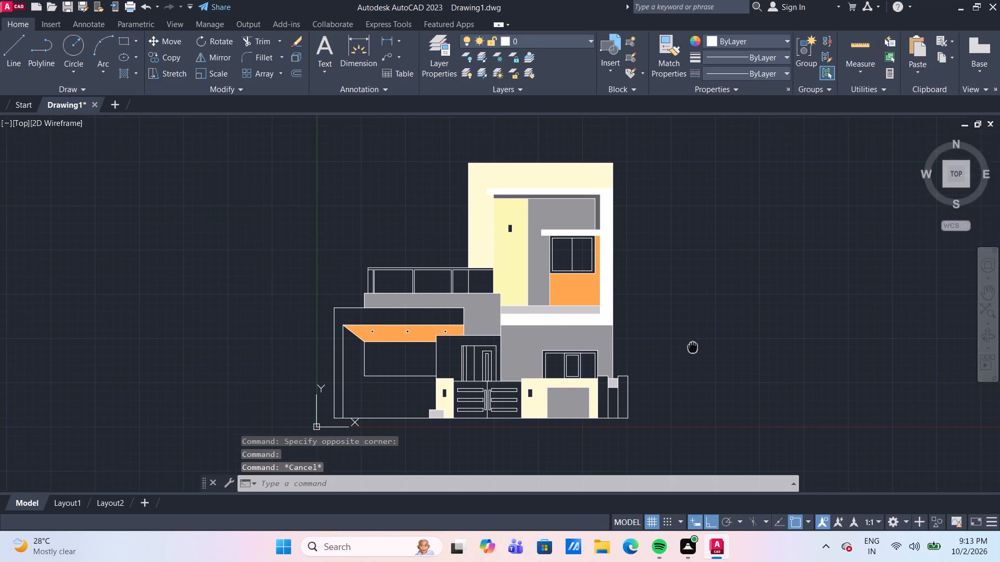
middle_drag(693, 345, 691, 338)
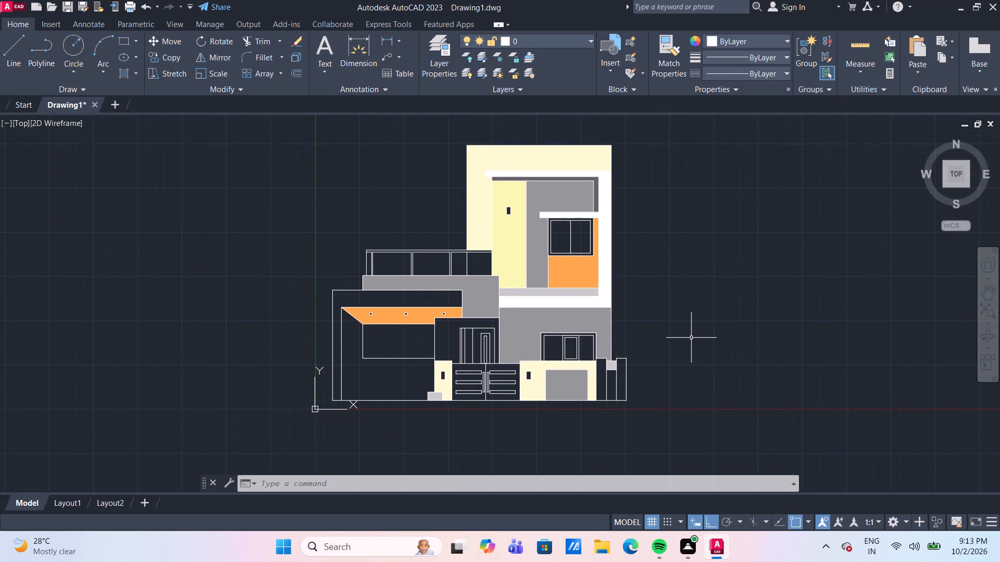
scroll(380, 380, up, 1)
middle_drag(382, 380, 396, 365)
scroll(396, 365, down, 1)
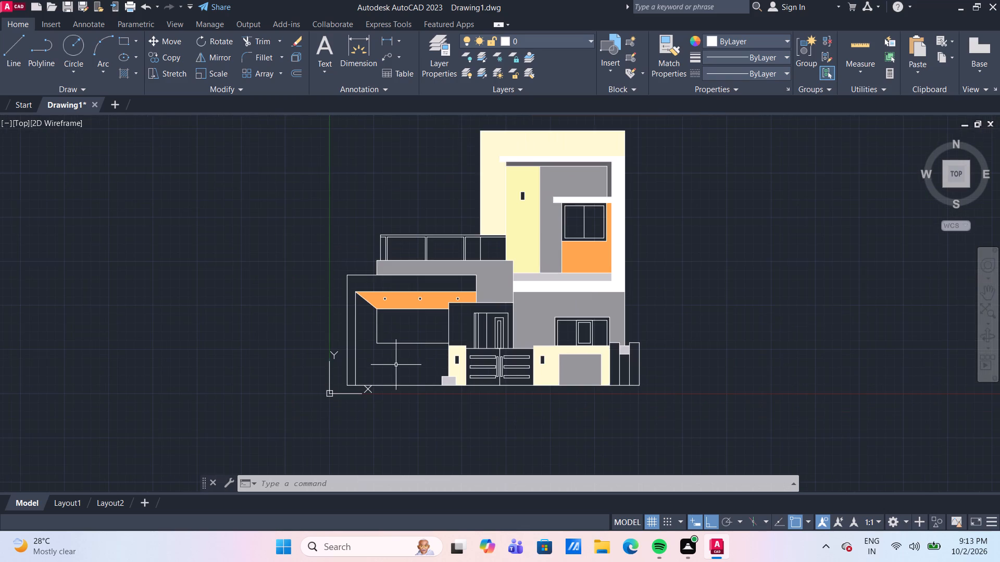
click(127, 75)
click(366, 58)
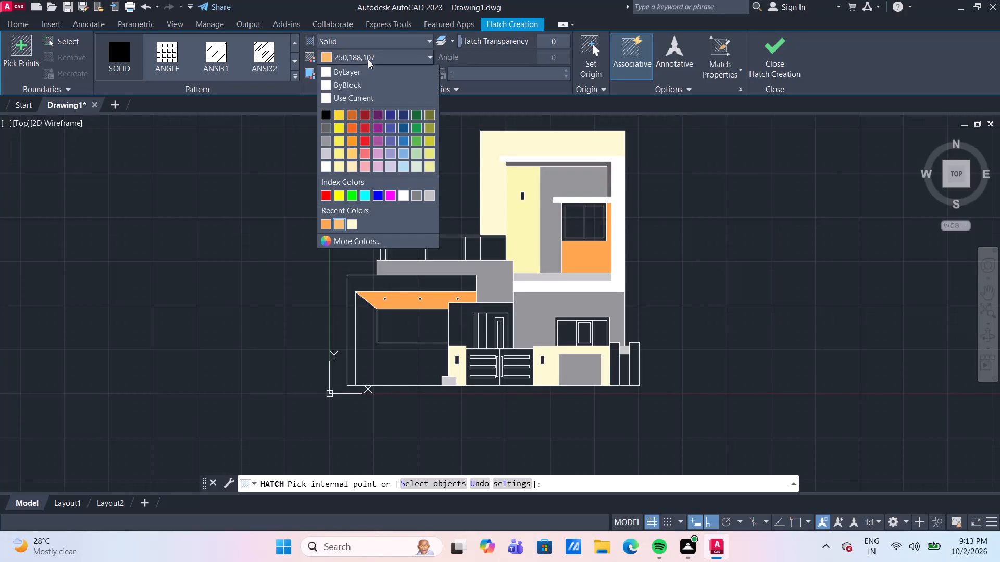
click(326, 169)
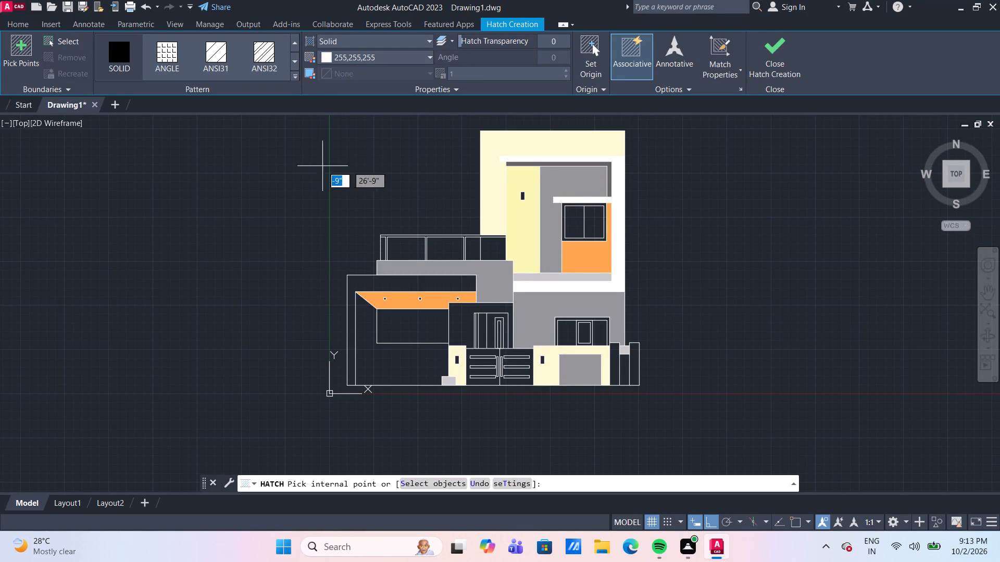
click(125, 62)
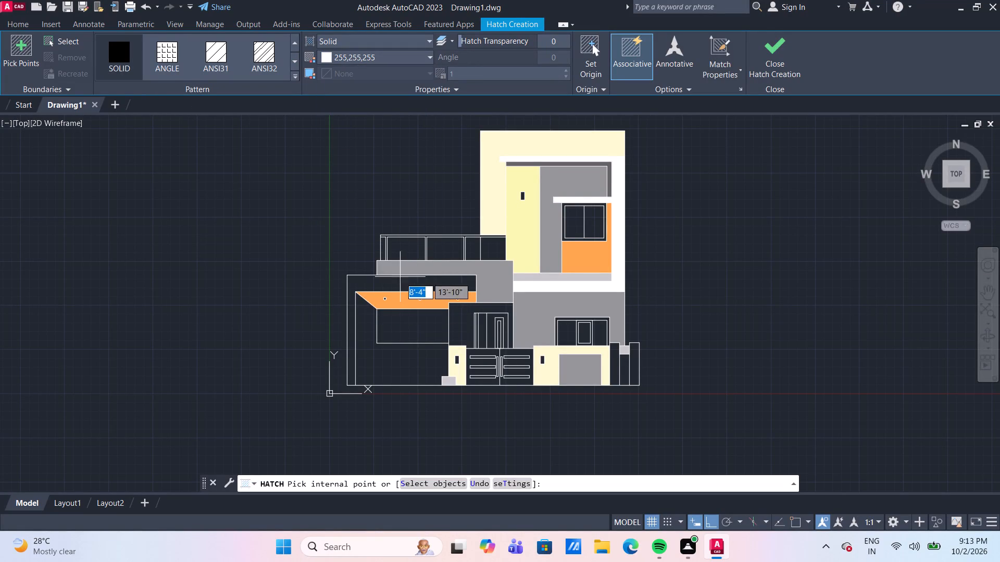
click(399, 285)
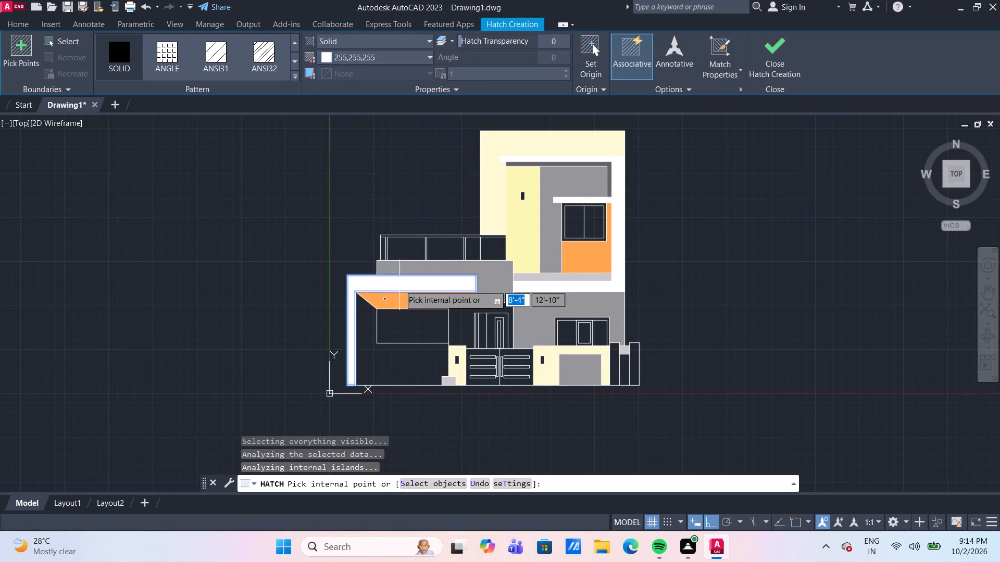
key(Return)
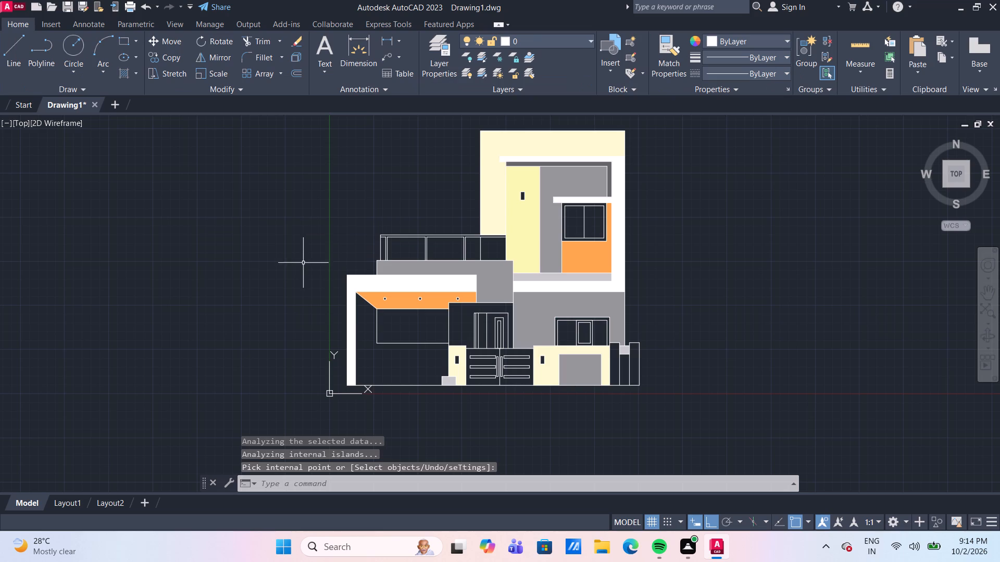
Fill the carport's back and side wall and the entrance door wall with a cylindrical gradient from 248,246,176 to 255,255,255.
scroll(423, 375, up, 1)
middle_drag(421, 373, 413, 346)
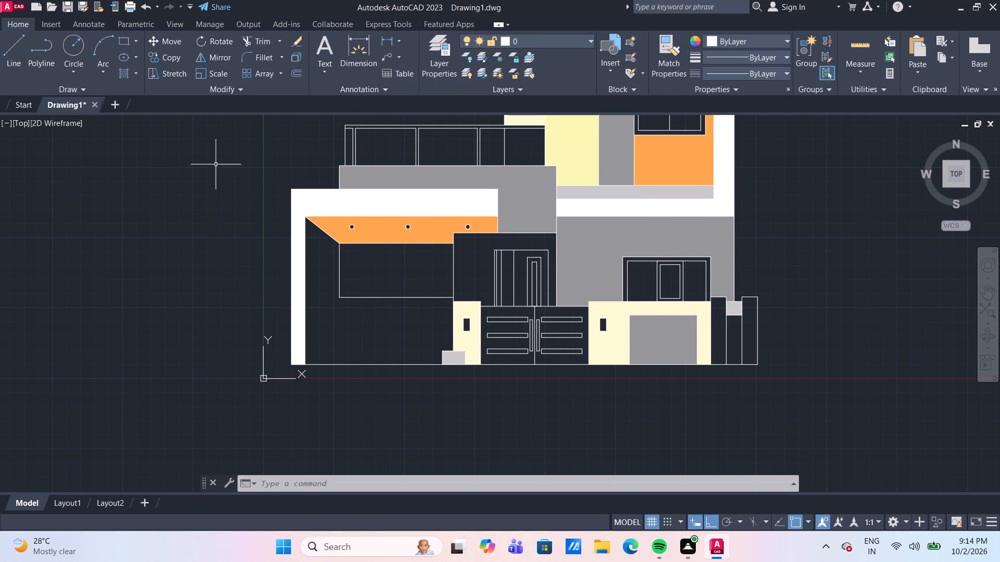
click(139, 72)
click(144, 125)
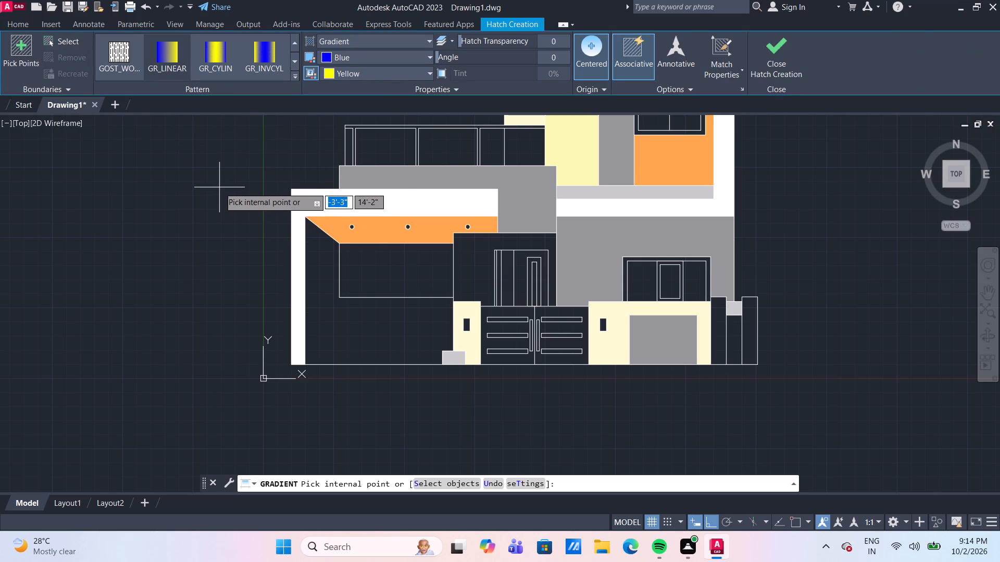
click(379, 56)
click(339, 130)
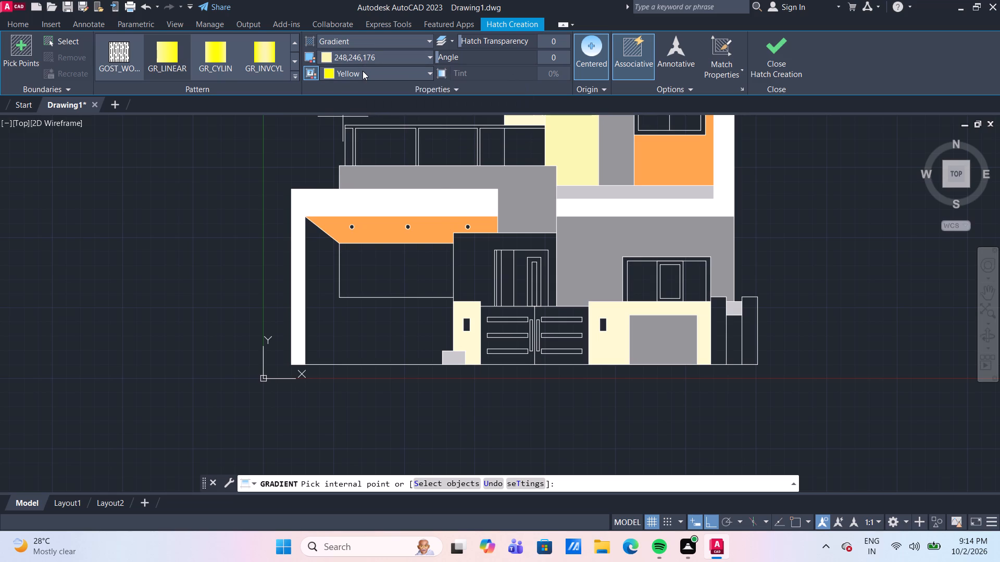
click(362, 71)
click(331, 131)
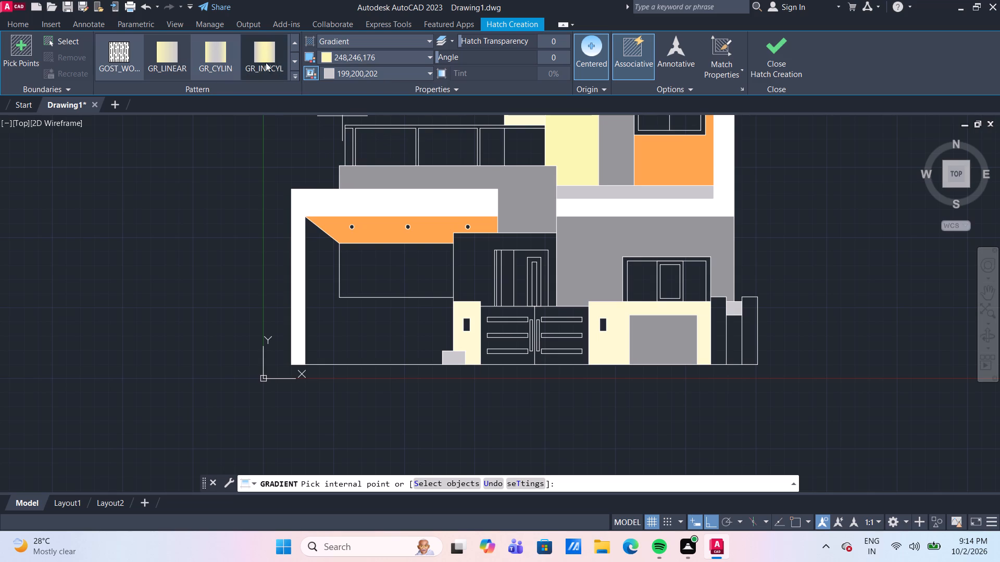
click(372, 72)
click(327, 142)
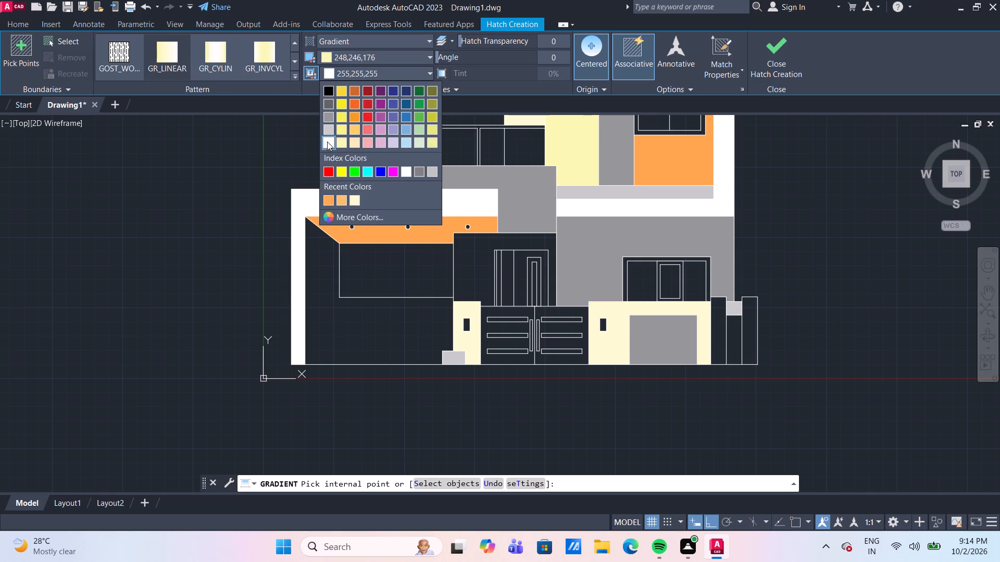
click(219, 56)
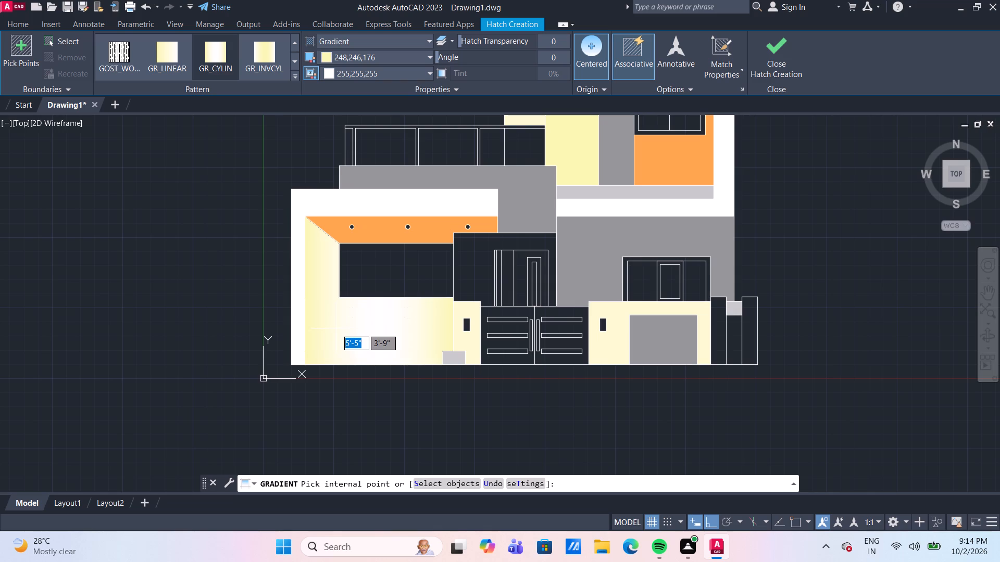
click(336, 328)
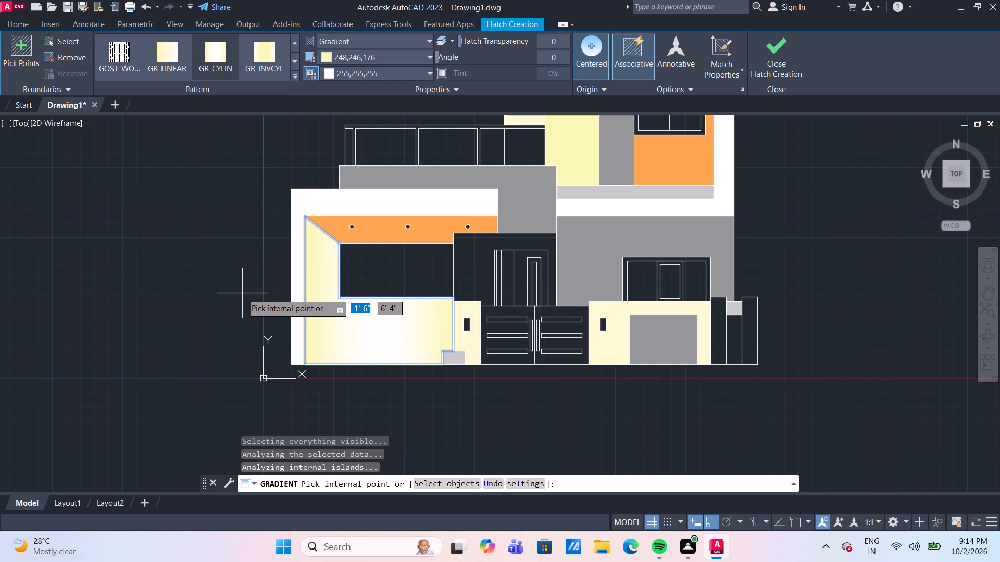
click(482, 259)
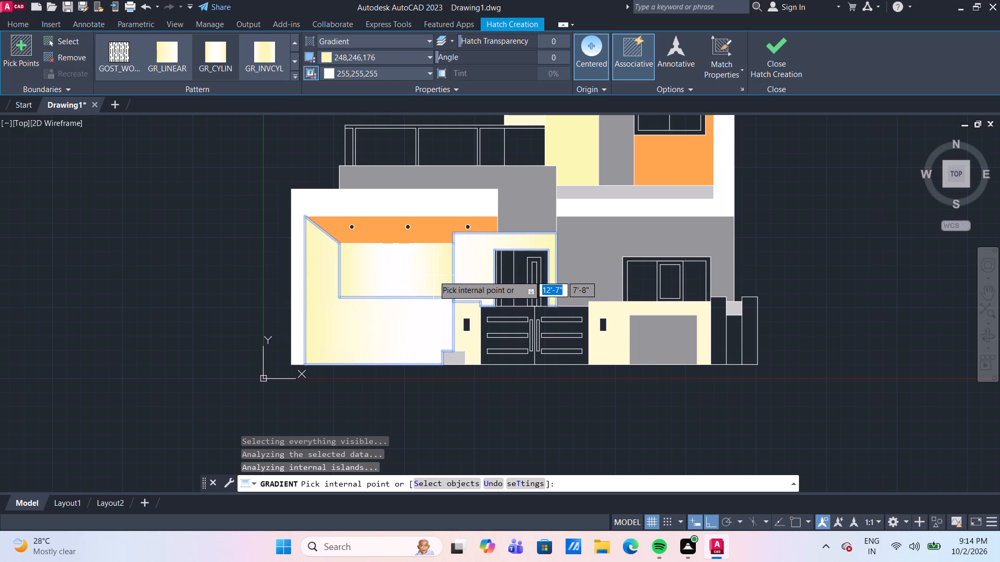
scroll(433, 275, down, 2)
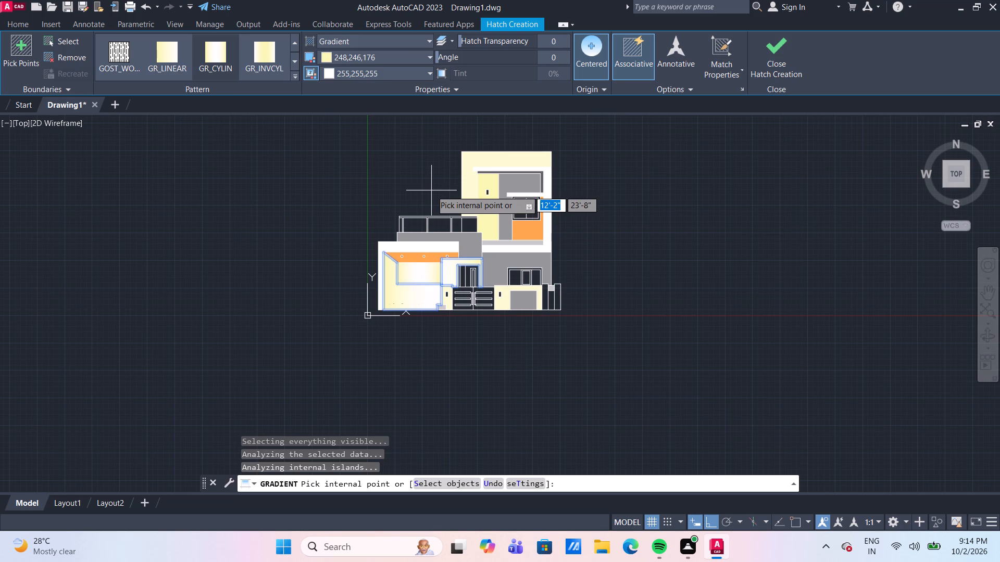
key(Return)
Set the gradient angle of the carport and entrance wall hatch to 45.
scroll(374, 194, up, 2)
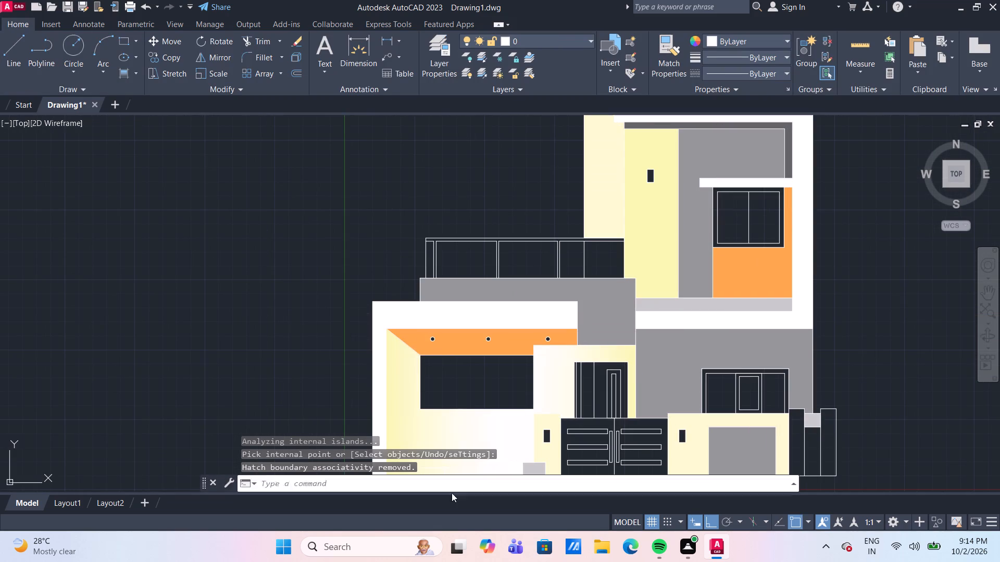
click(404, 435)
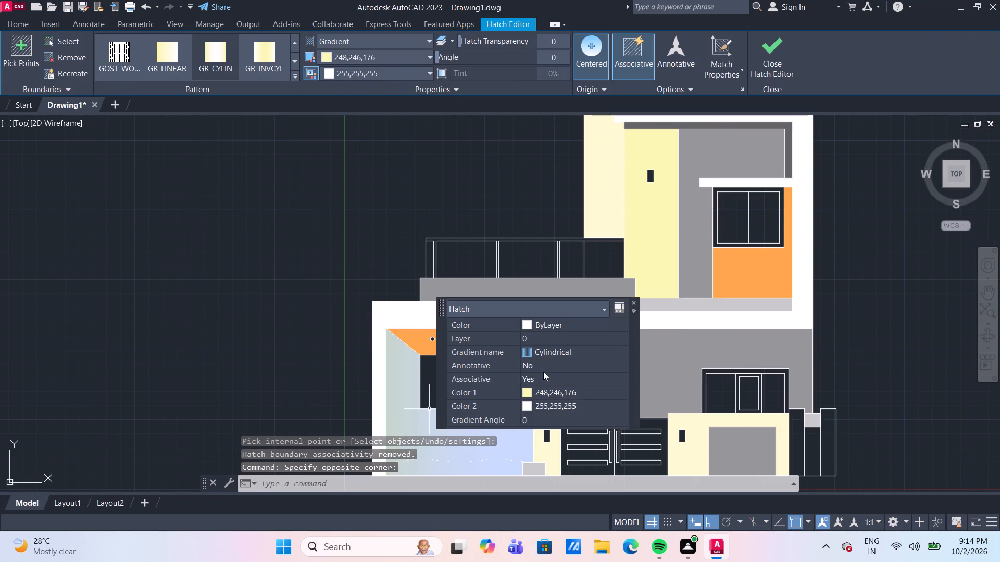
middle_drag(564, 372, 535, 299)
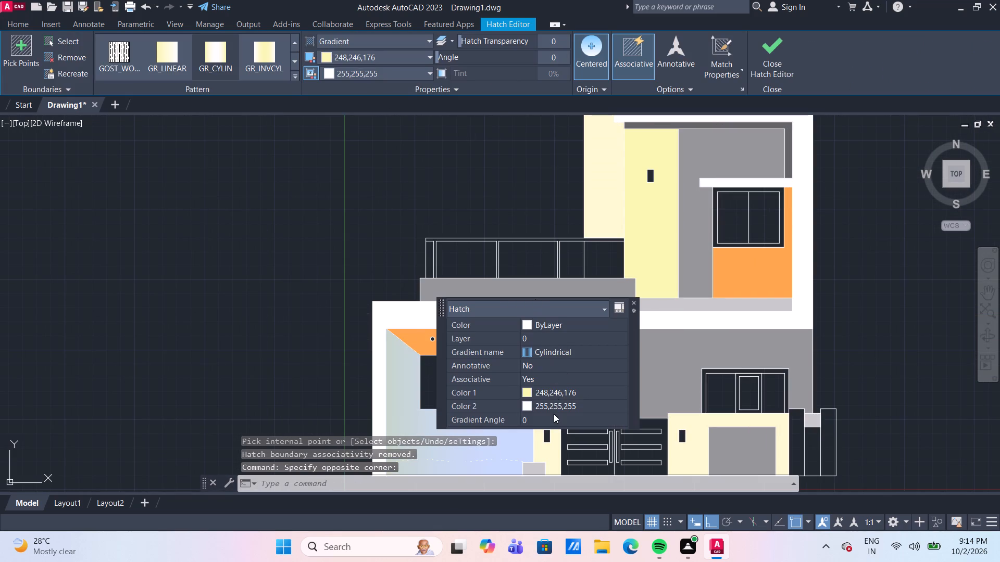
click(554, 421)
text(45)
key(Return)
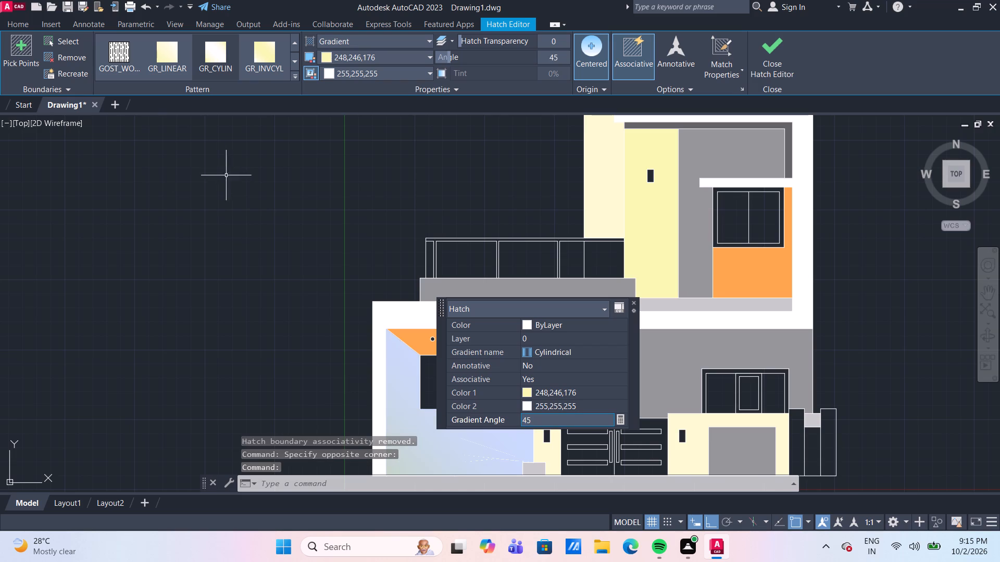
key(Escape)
Set the gradient angle of the carport and entrance wall hatch to 135.
scroll(247, 197, down, 2)
scroll(251, 203, up, 1)
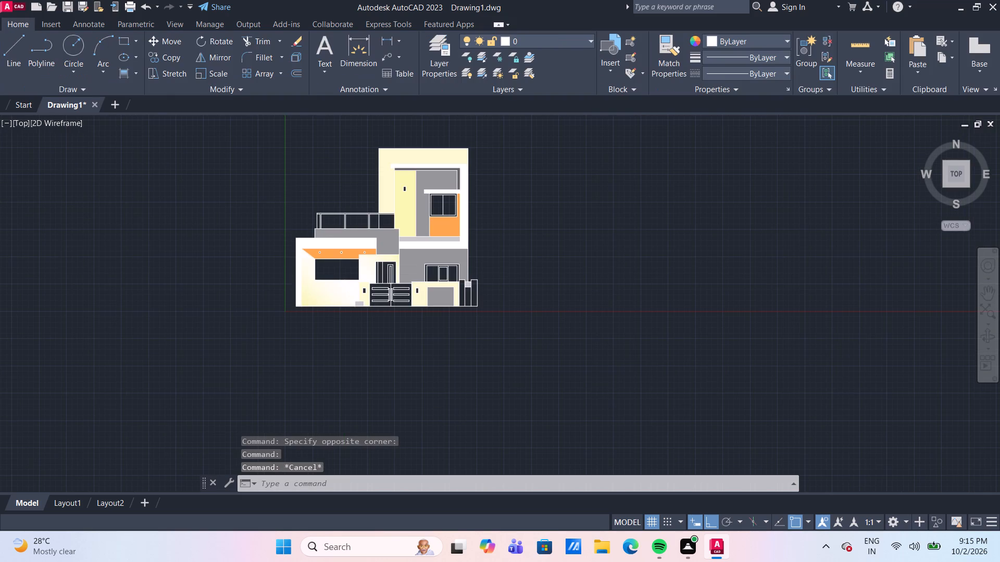
middle_drag(251, 203, 238, 184)
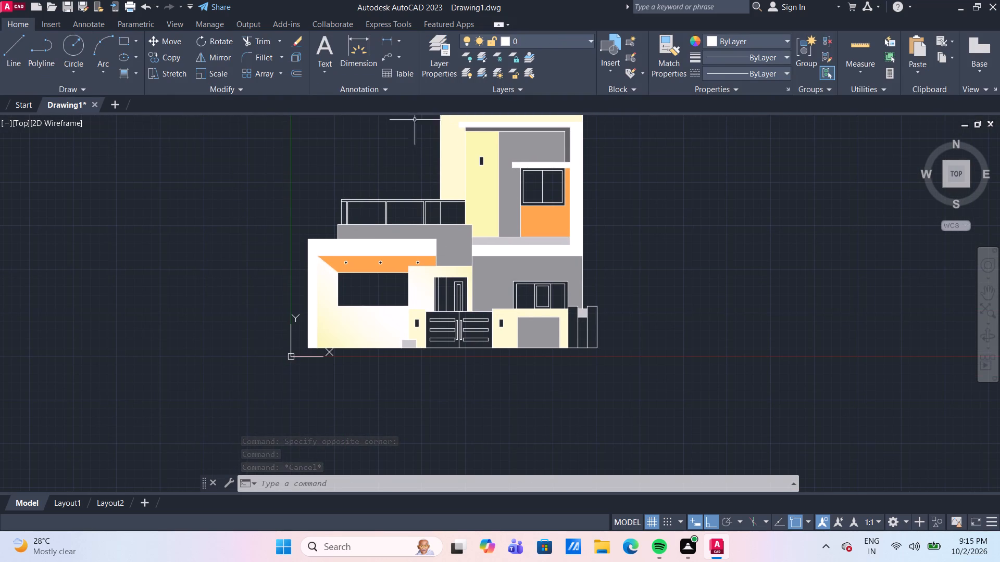
click(349, 321)
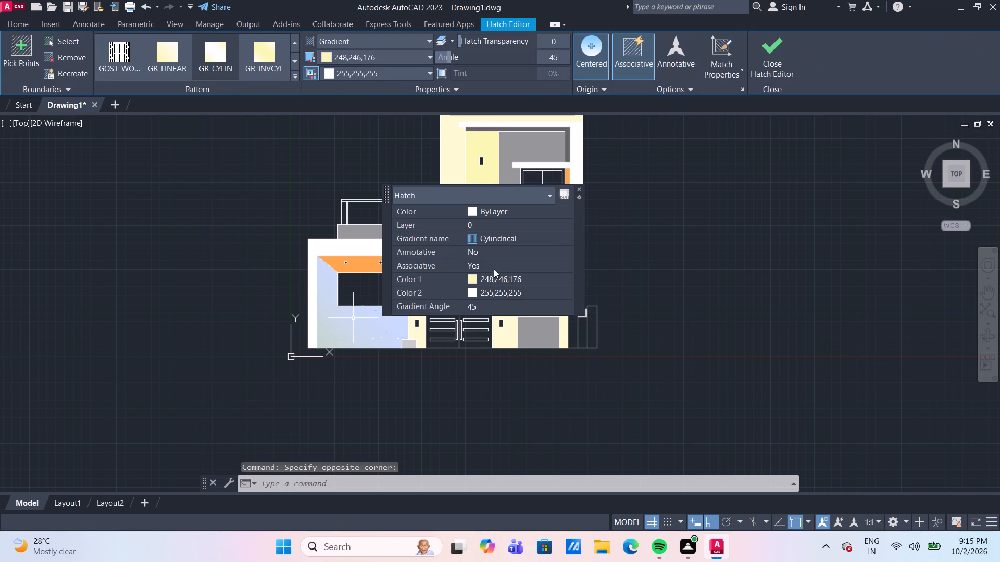
click(502, 306)
text(135)
key(Return)
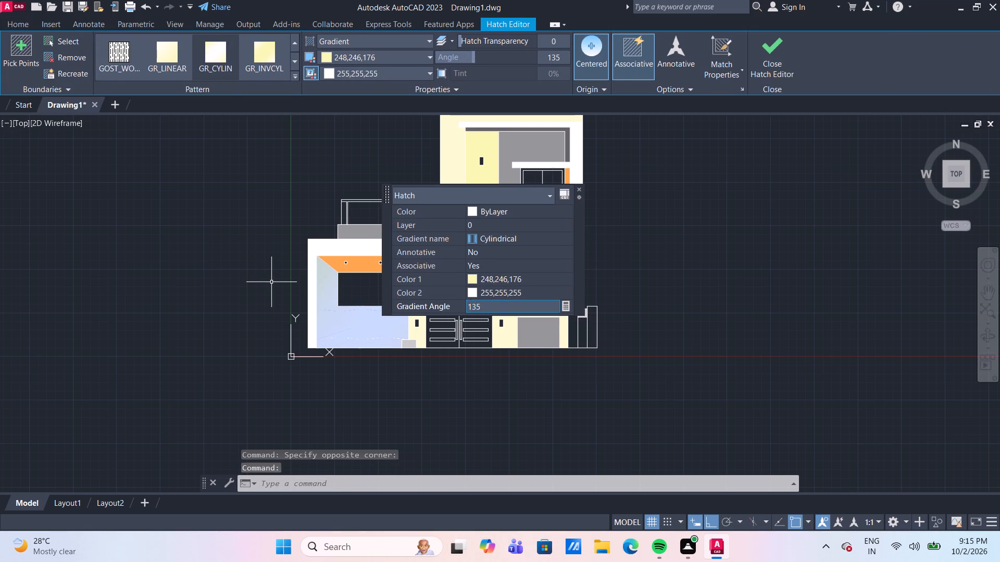
key(Escape)
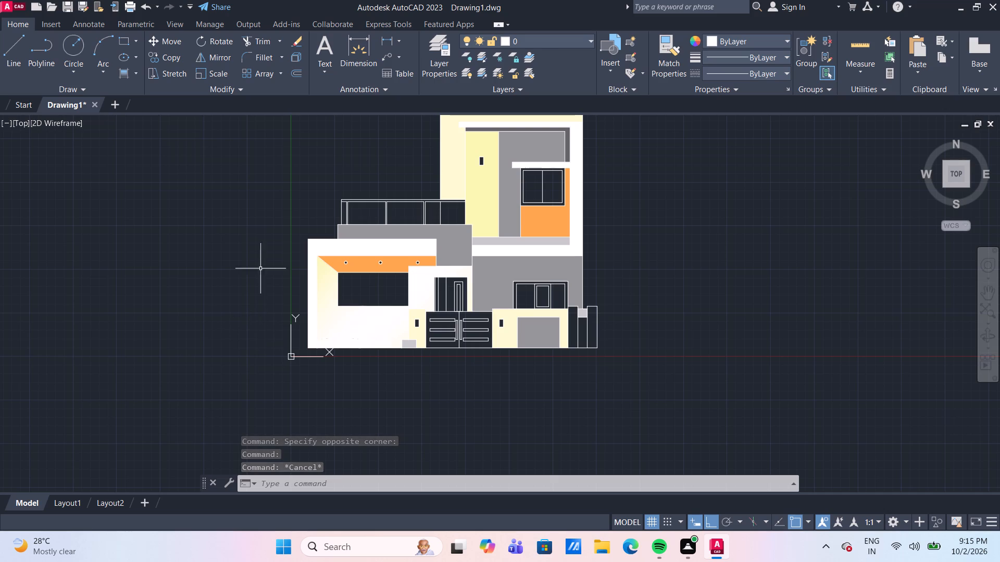
Change the second colour of the carport and entrance wall gradient to light grey 199,200,202.
click(354, 332)
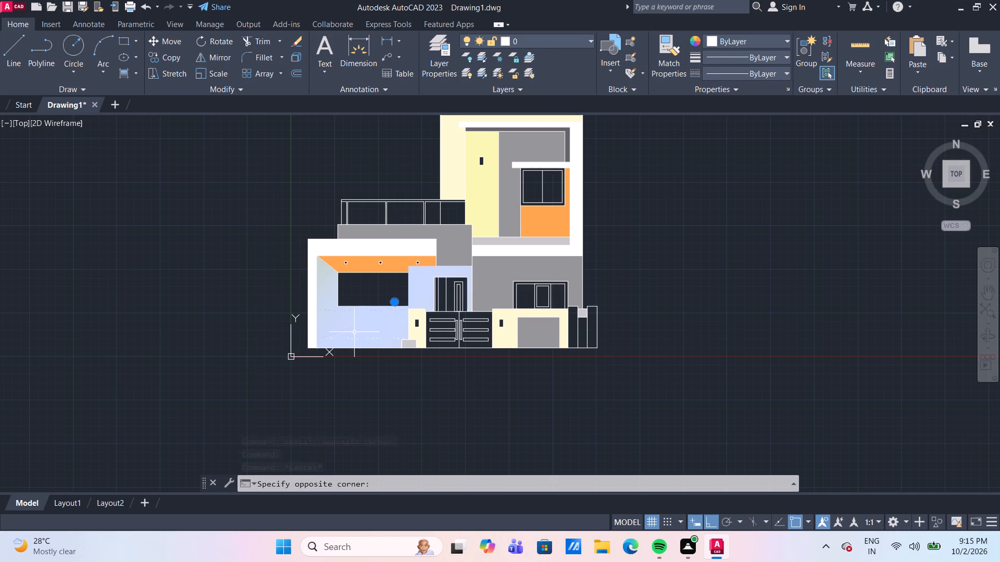
click(516, 303)
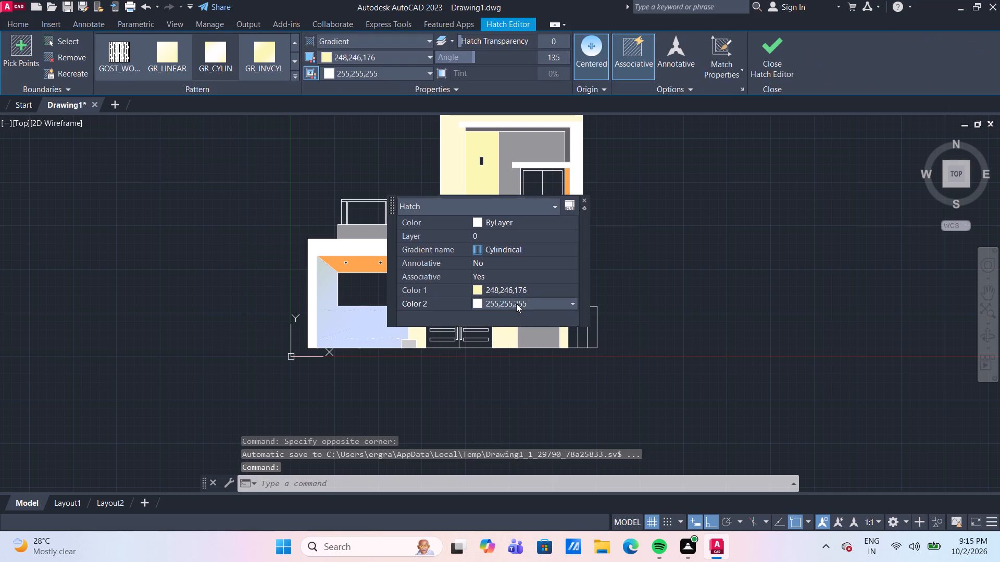
click(516, 303)
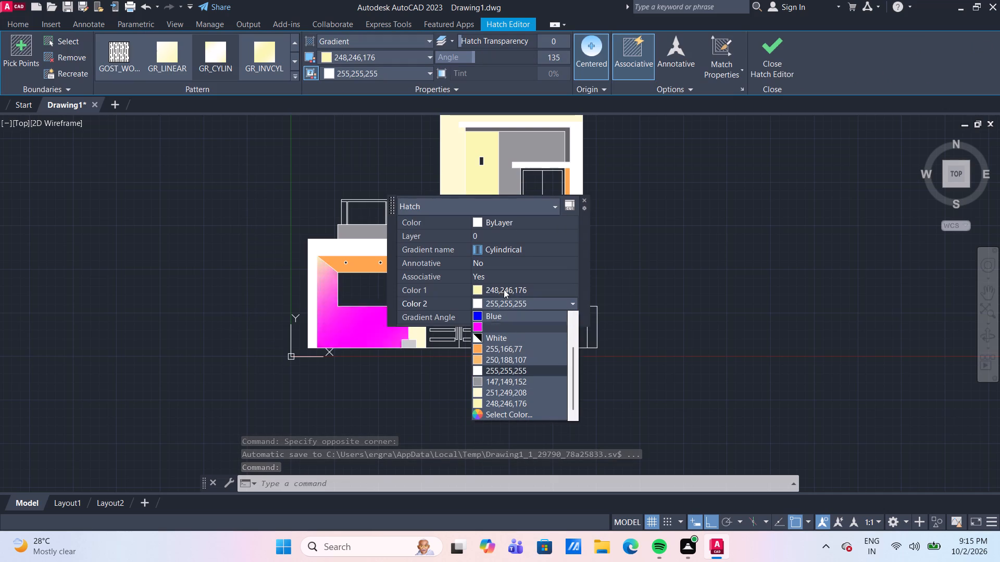
click(398, 74)
click(398, 74)
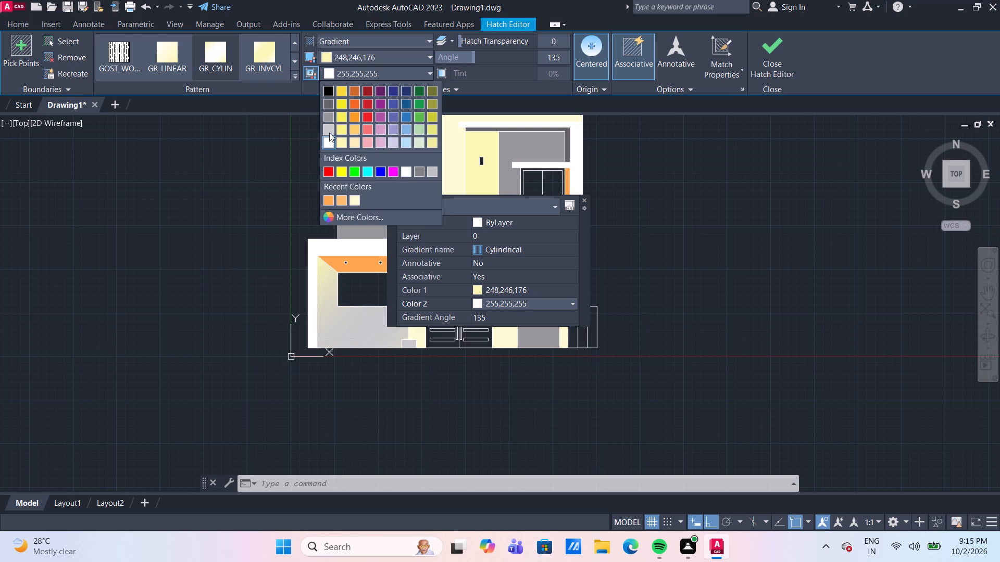
click(329, 133)
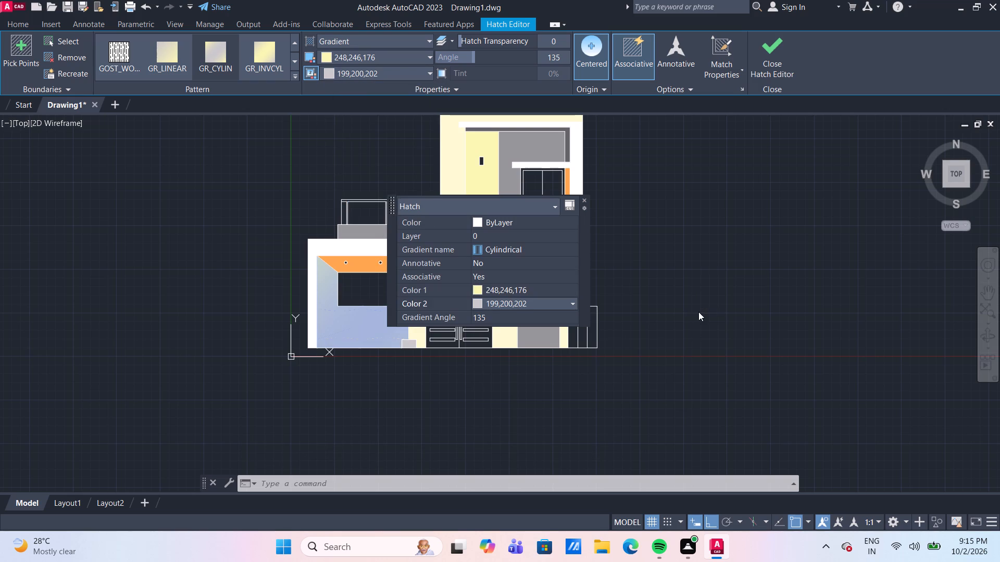
Apply a new gradient fill from 248,246,176 to 255,255,255 at angle 0 over the carport wall.
key(Return)
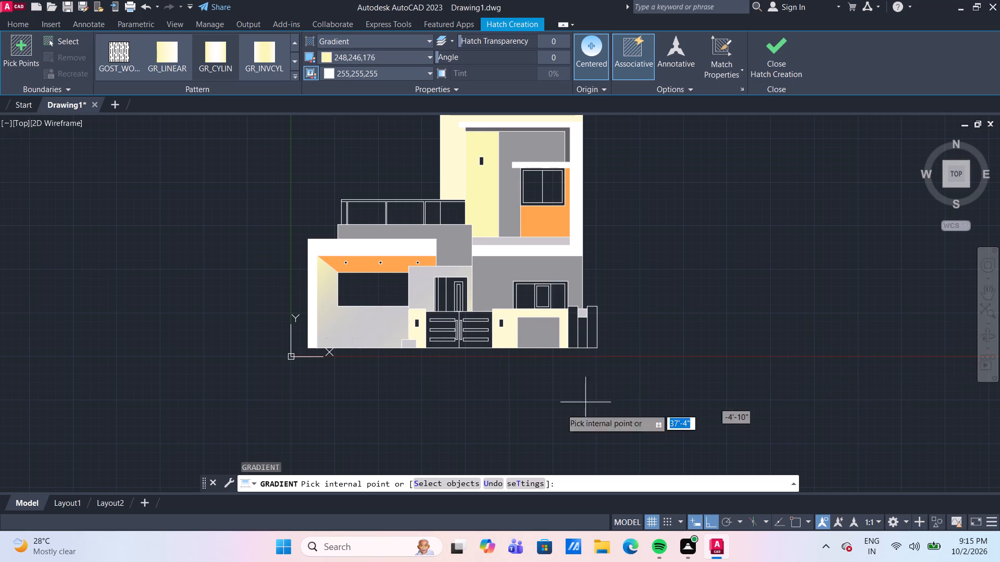
click(379, 331)
key(Escape)
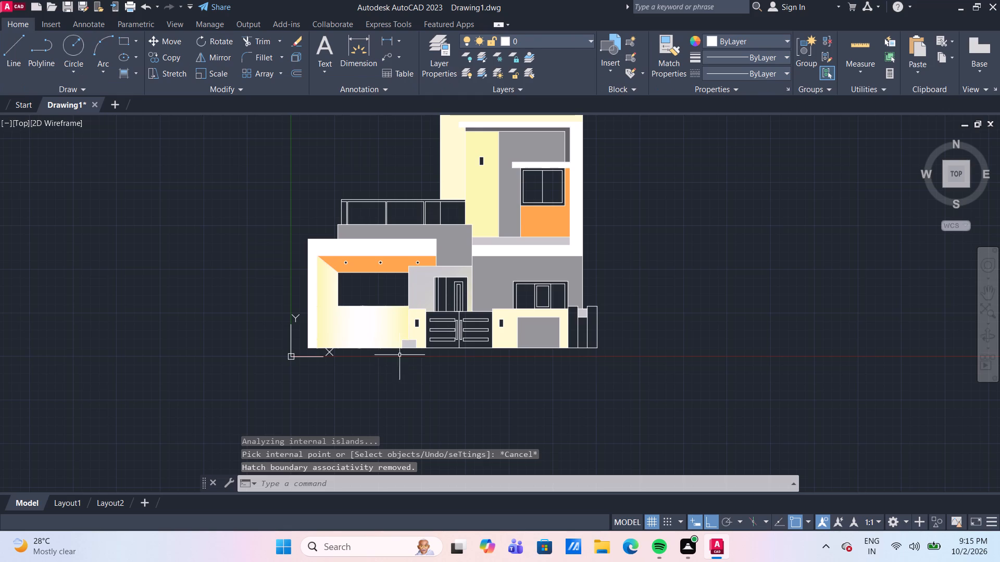
Delete the two overlapping gradient hatches on the carport and entrance walls.
click(375, 330)
key(Delete)
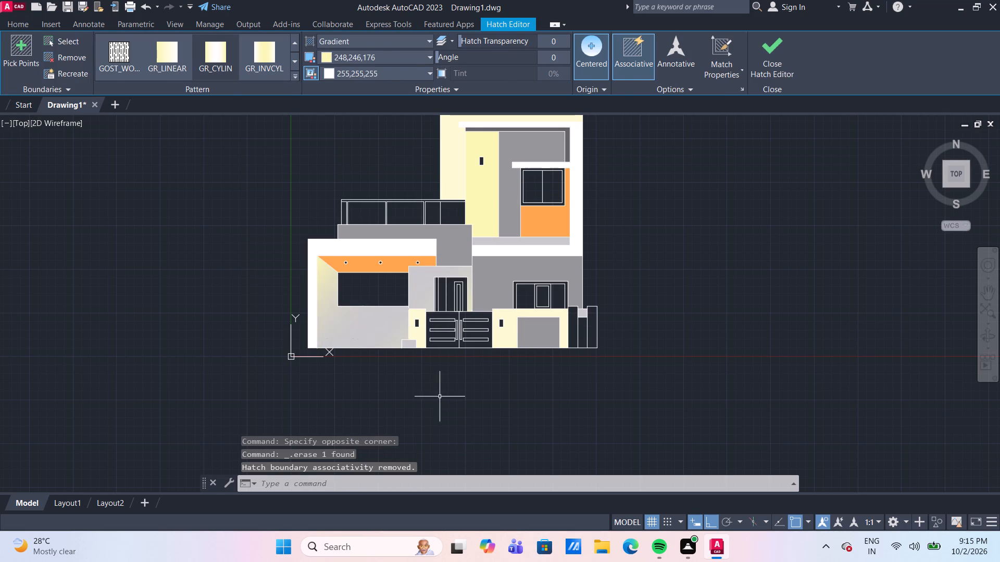
click(357, 322)
key(Delete)
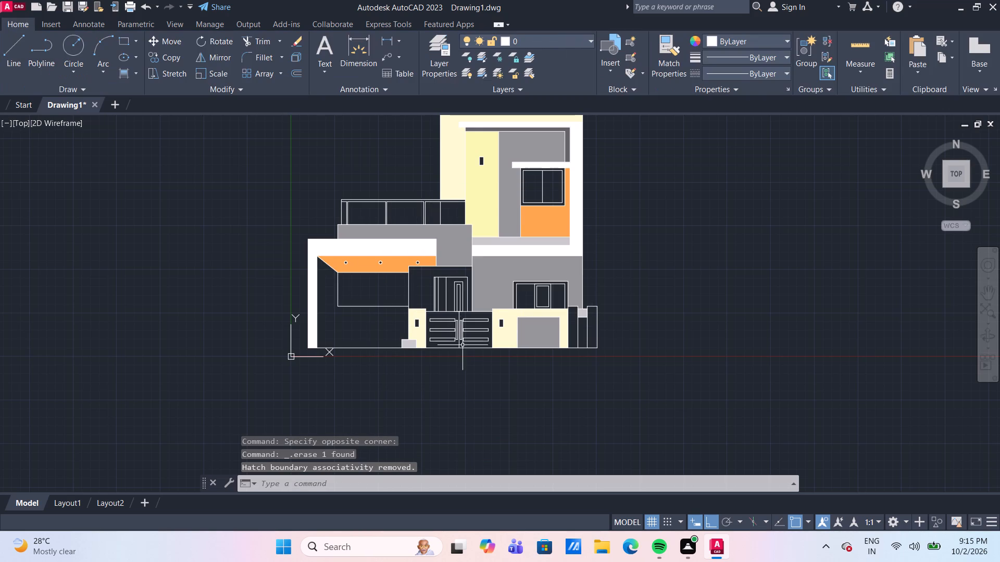
Apply separate gradient fills from 248,246,176 to 255,255,255 at angle 0 to the carport wall and the entrance wall.
click(121, 76)
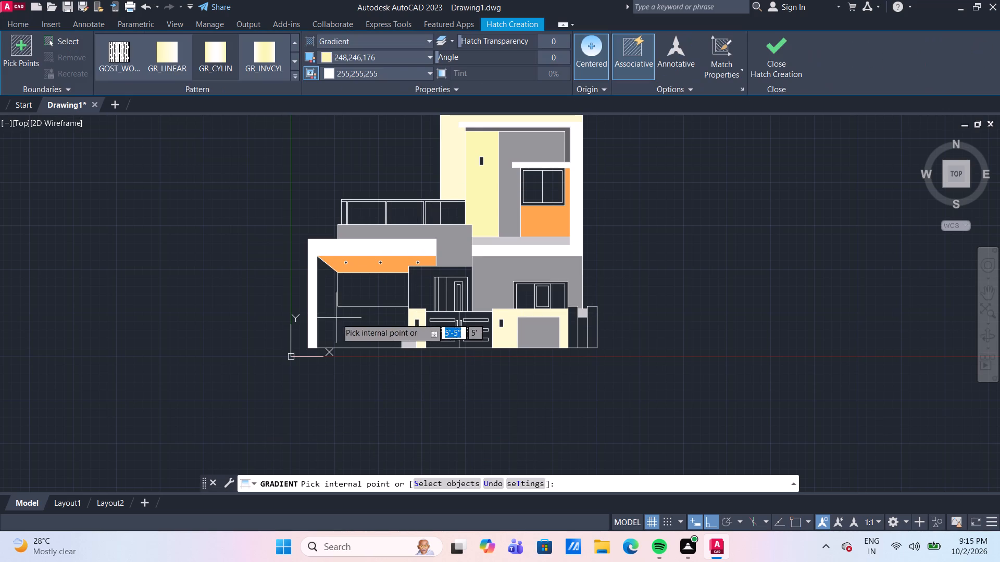
click(353, 334)
key(Escape)
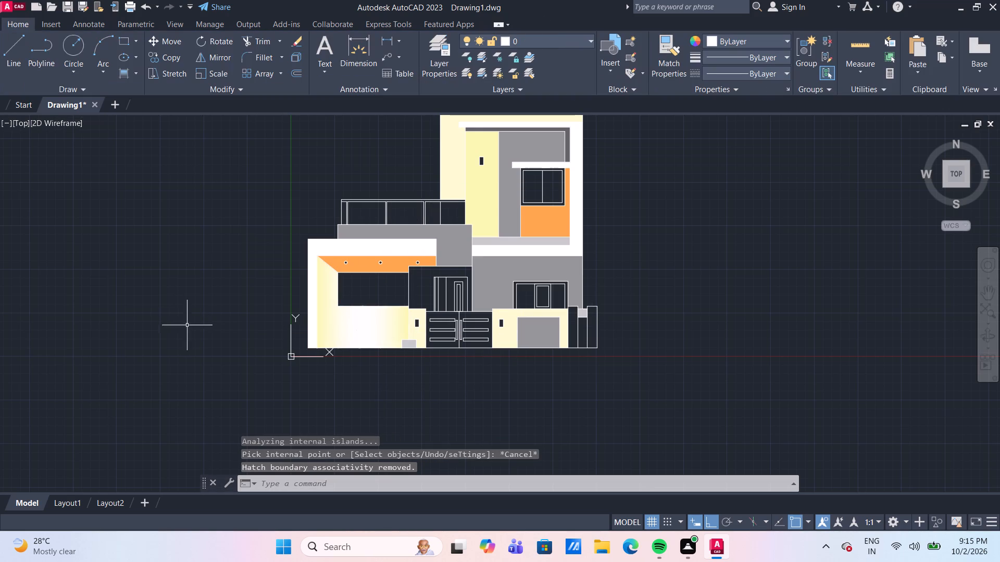
click(124, 71)
click(419, 284)
key(Escape)
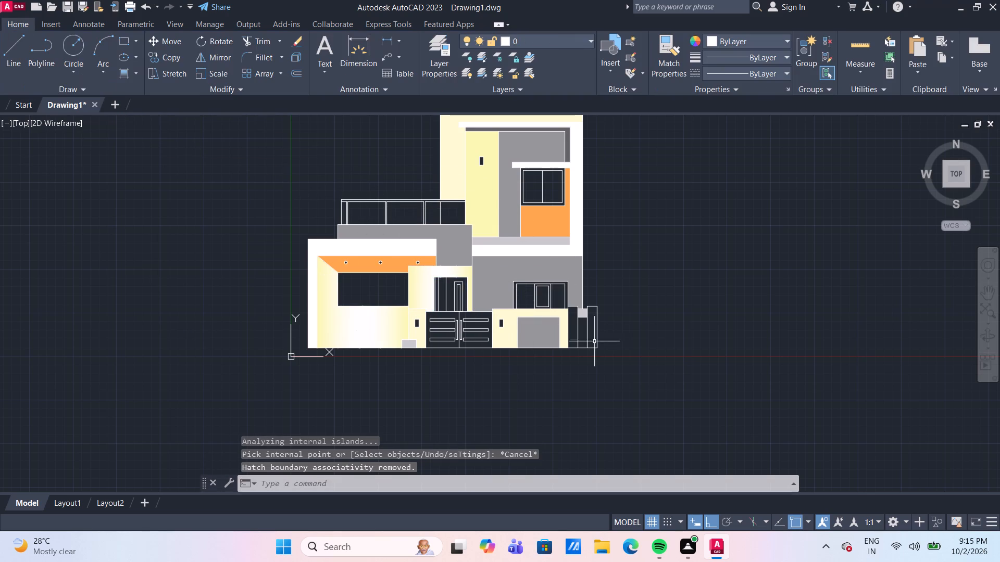
Fill the entrance door panels, side strips and inner door frame with a solid hatch in brown index colour 25.
middle_drag(642, 326, 592, 298)
scroll(447, 330, up, 1)
scroll(311, 183, up, 2)
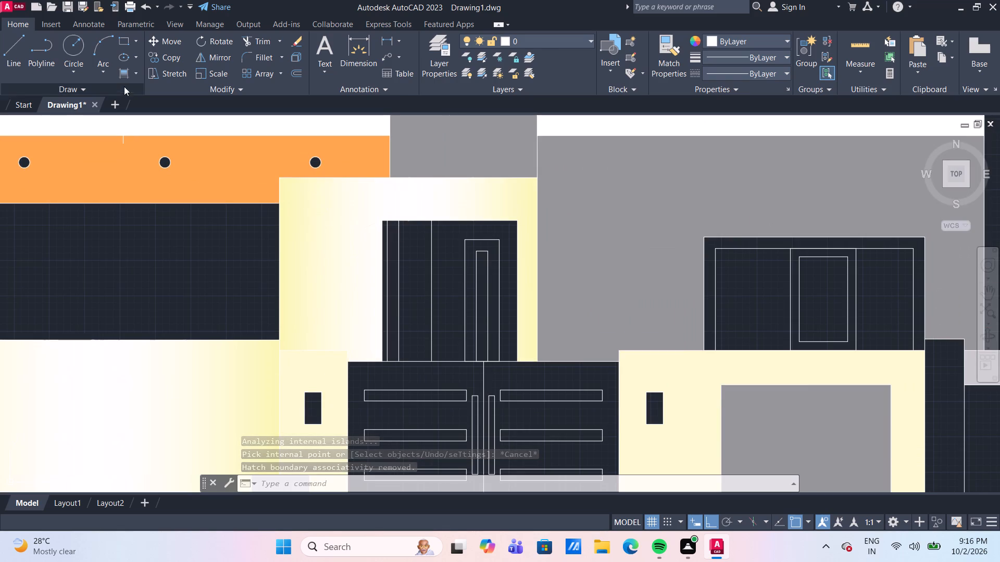
click(134, 76)
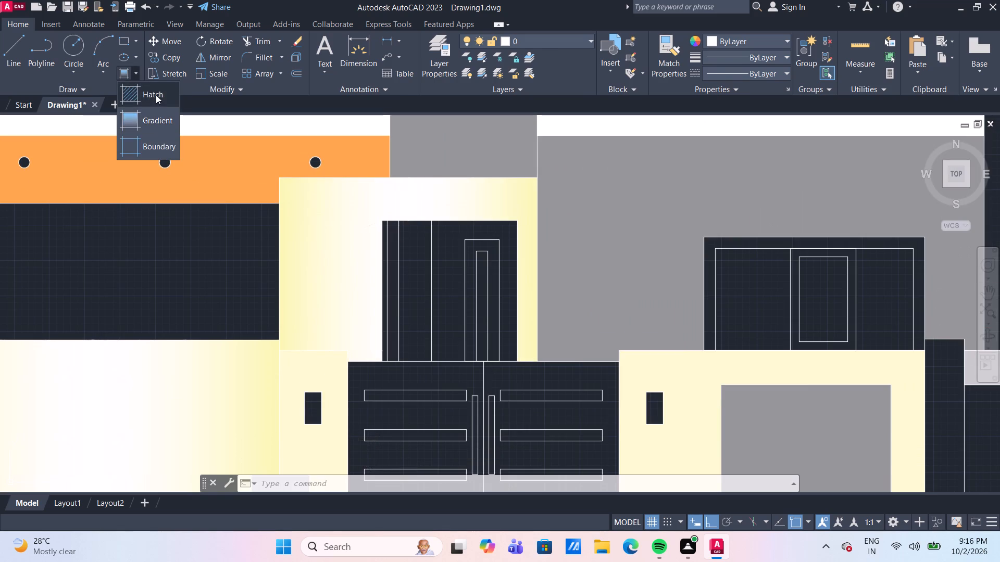
click(156, 95)
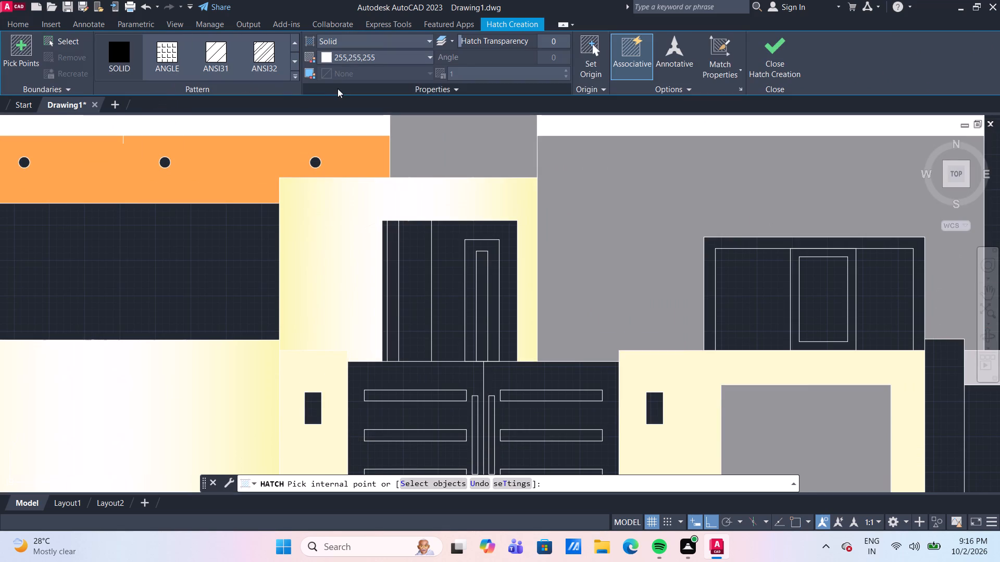
click(362, 57)
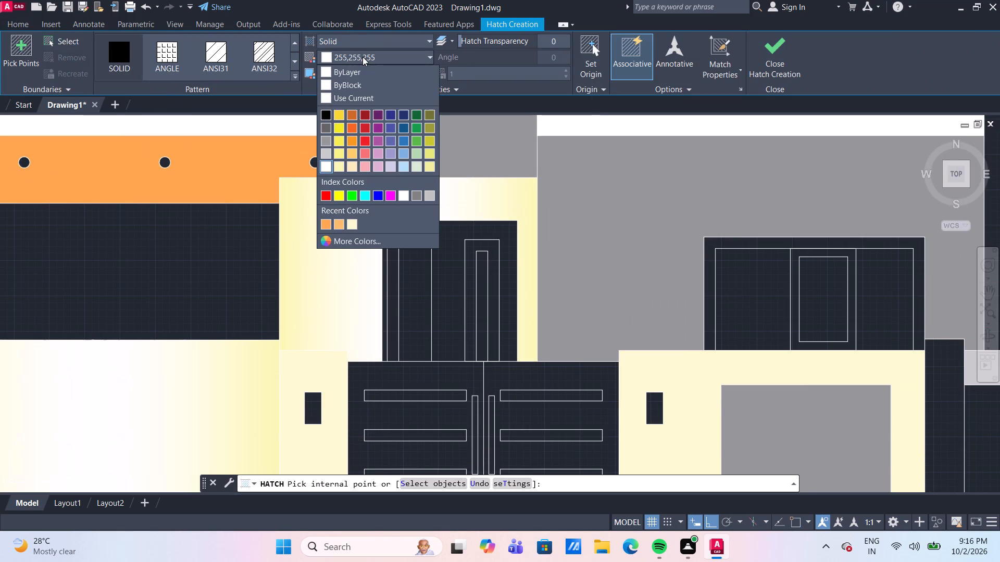
click(346, 243)
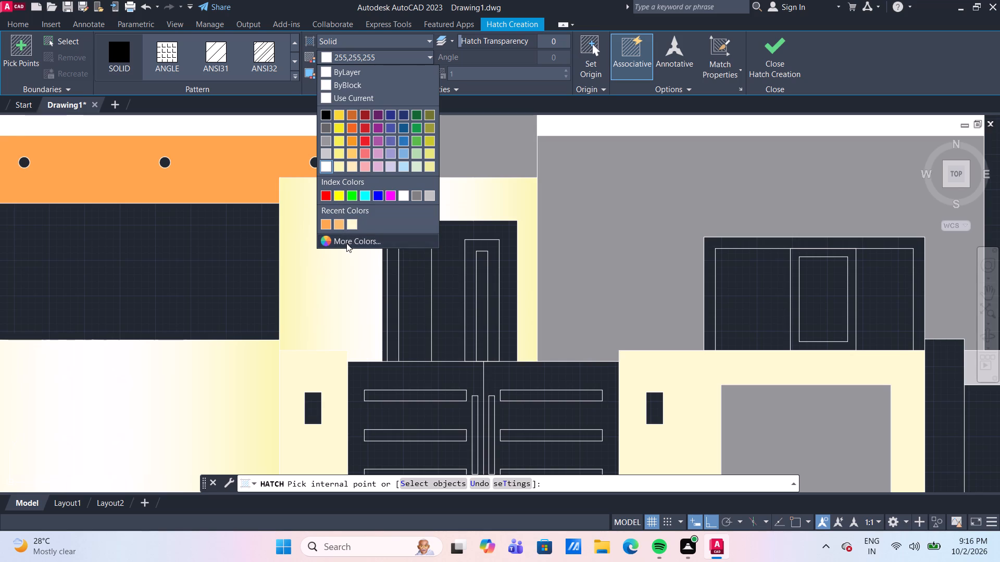
click(548, 162)
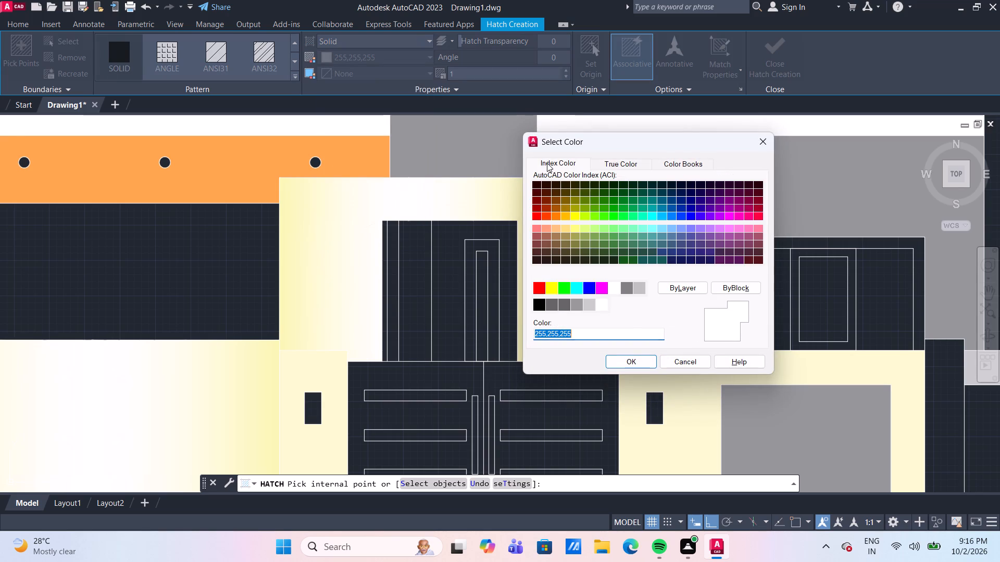
click(547, 237)
click(547, 243)
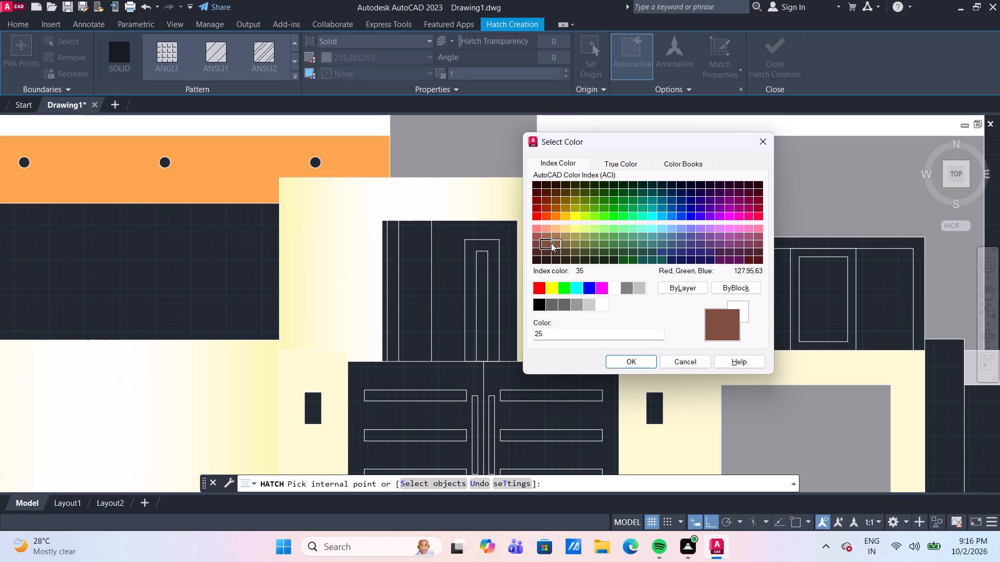
click(545, 235)
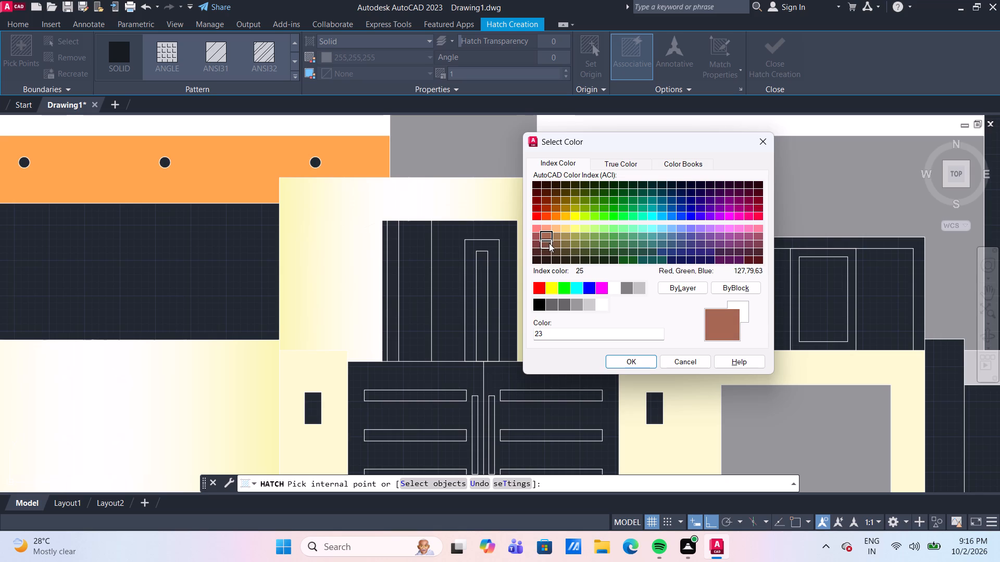
click(537, 244)
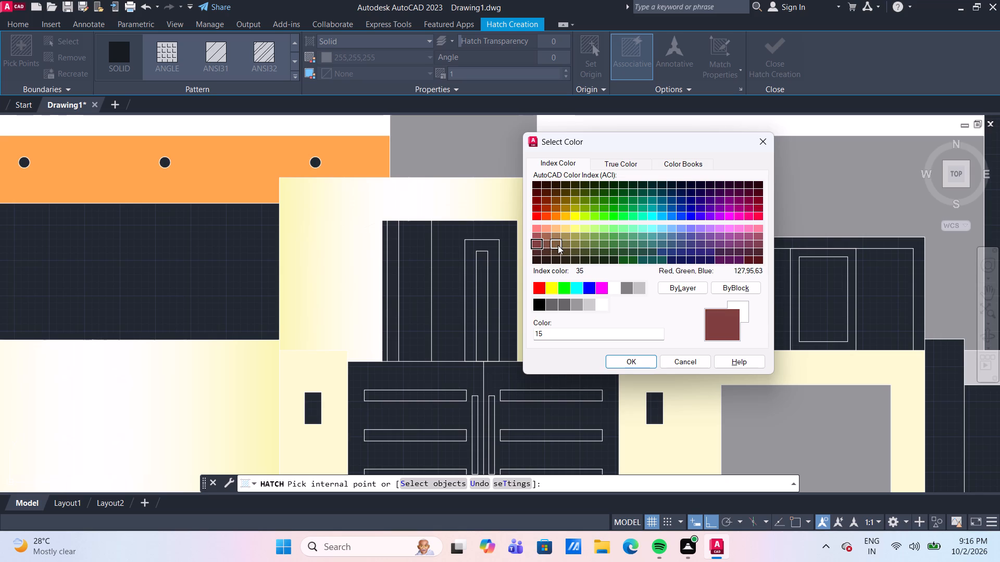
click(558, 245)
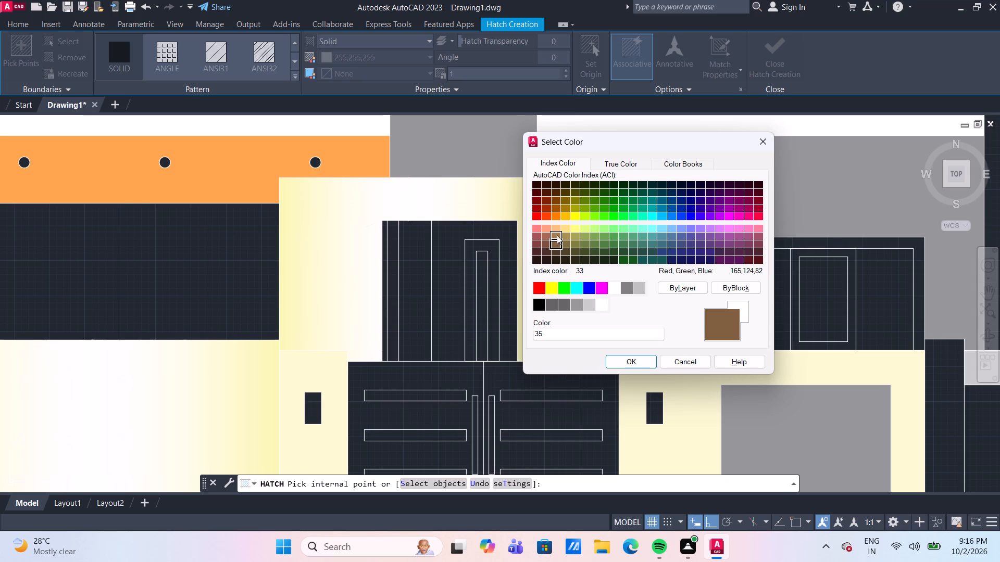
click(556, 235)
click(547, 236)
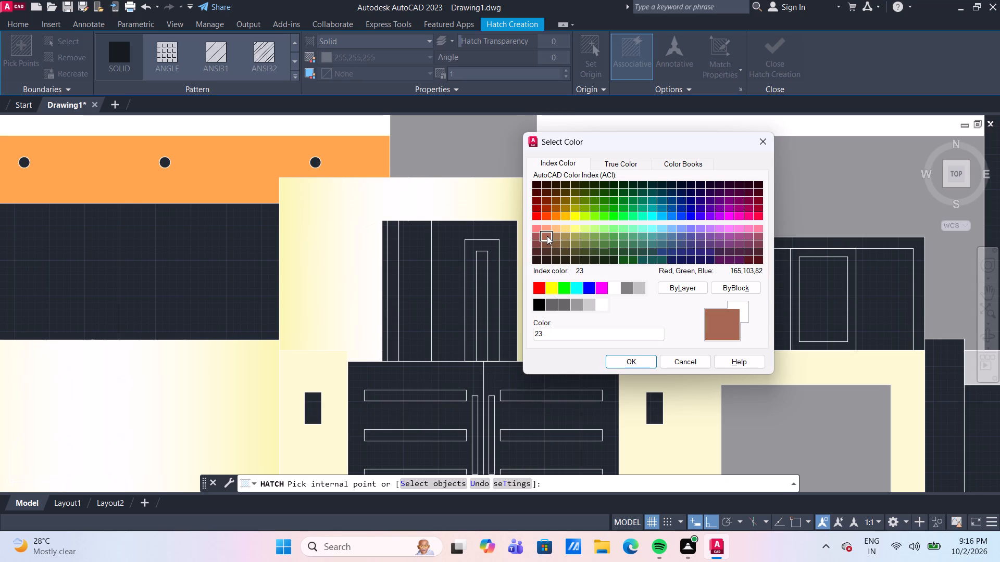
click(544, 244)
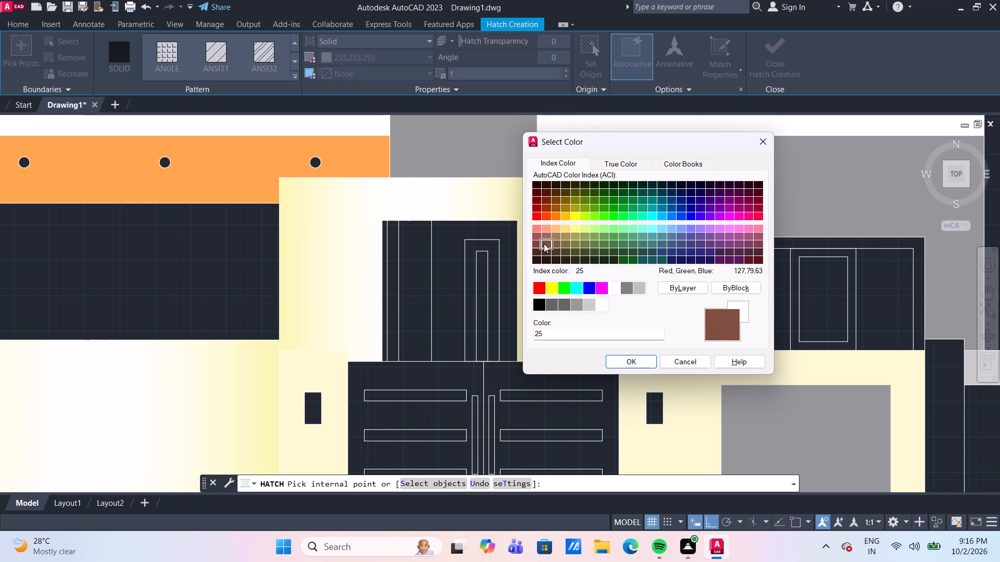
click(635, 360)
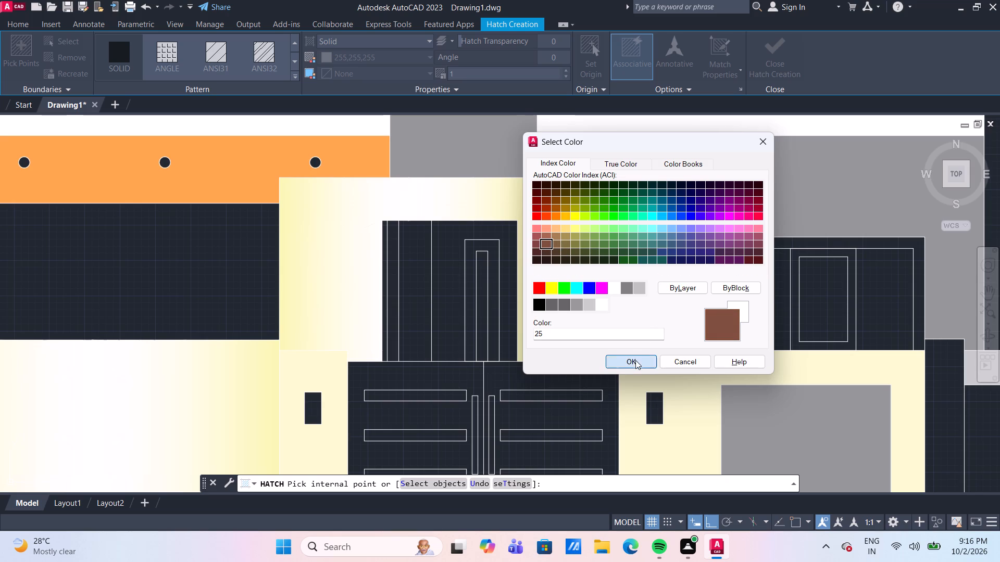
click(505, 274)
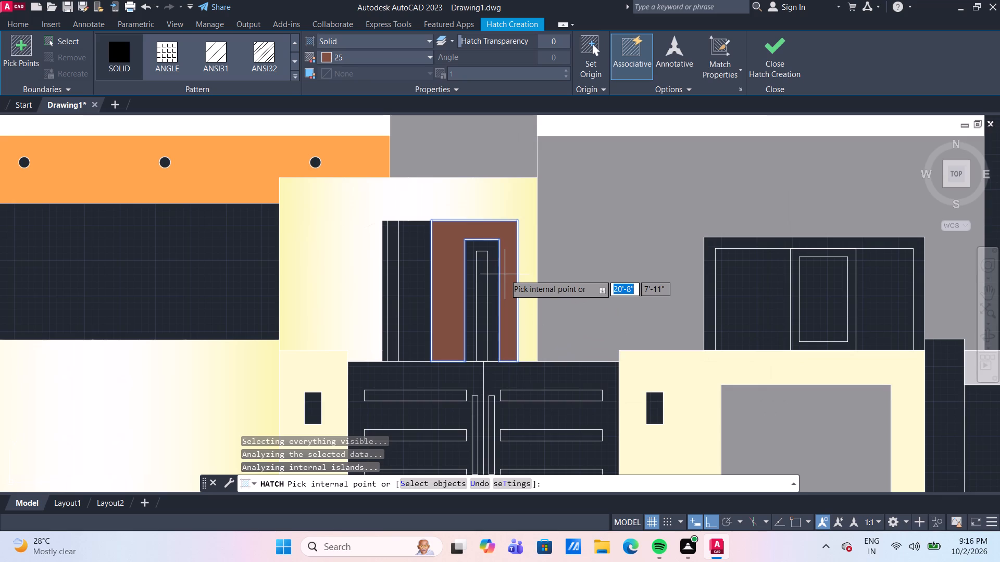
click(420, 261)
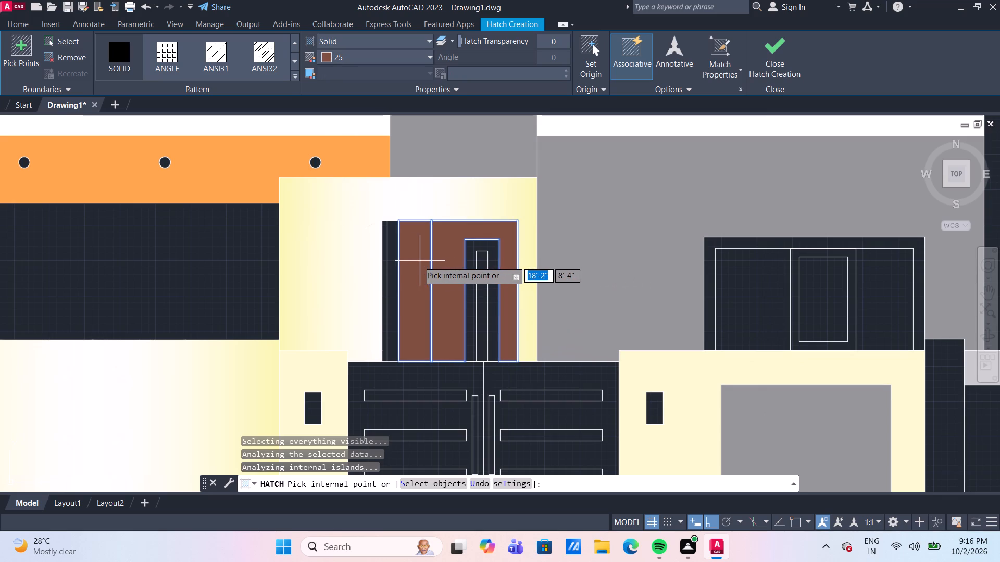
click(393, 259)
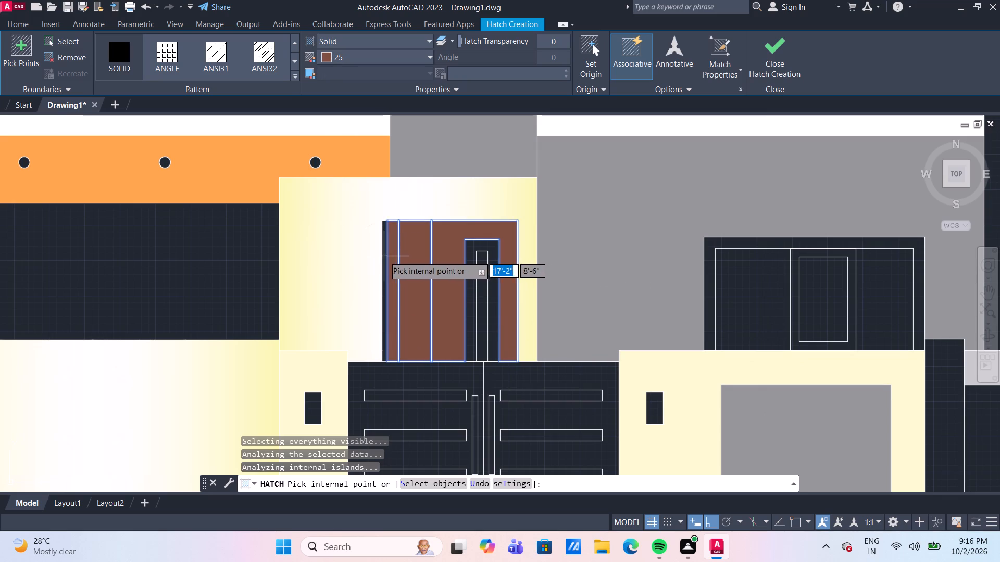
click(384, 256)
click(470, 298)
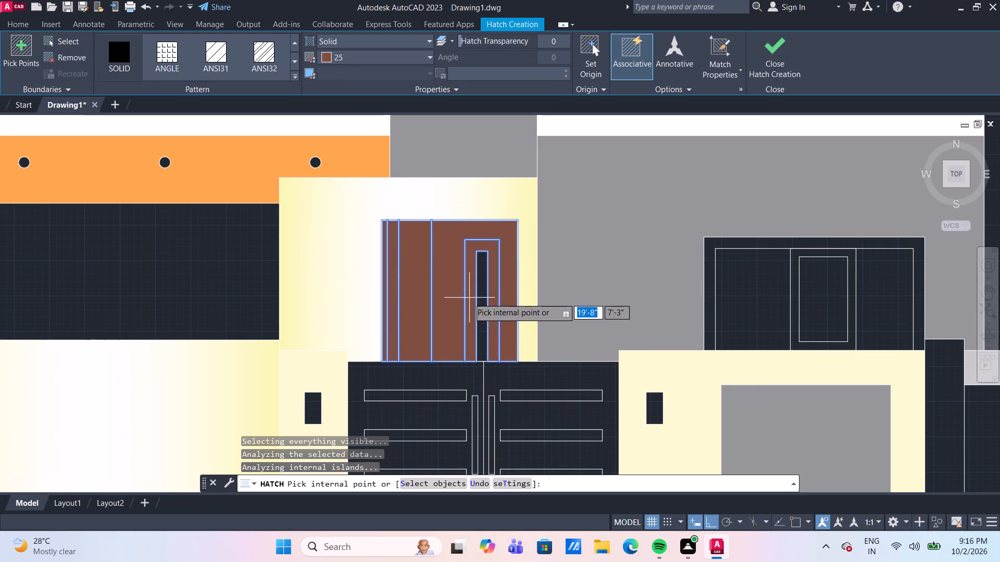
key(Escape)
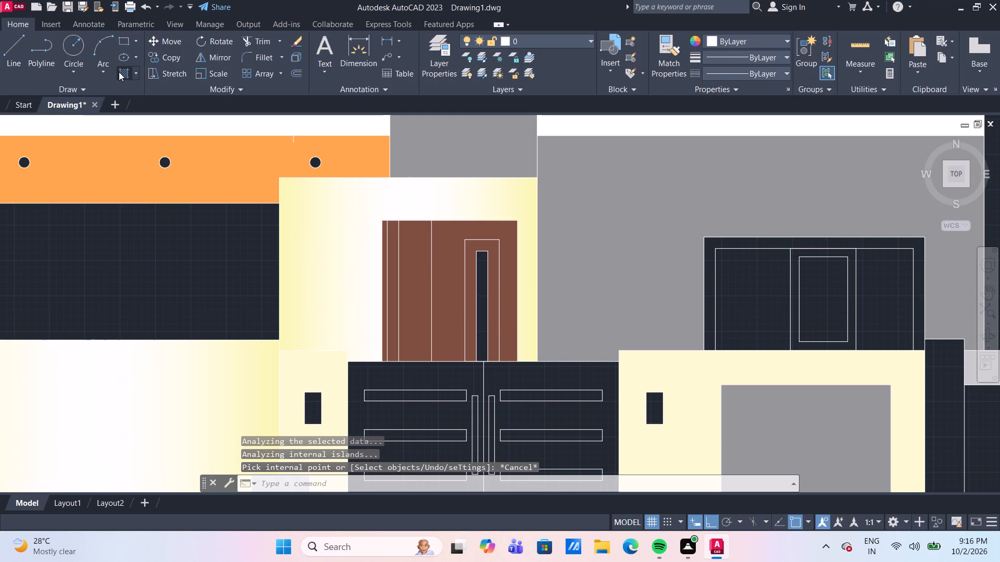
Fill the narrow vertical strip inside the entrance door with solid grey 147,149,152.
click(119, 72)
click(393, 59)
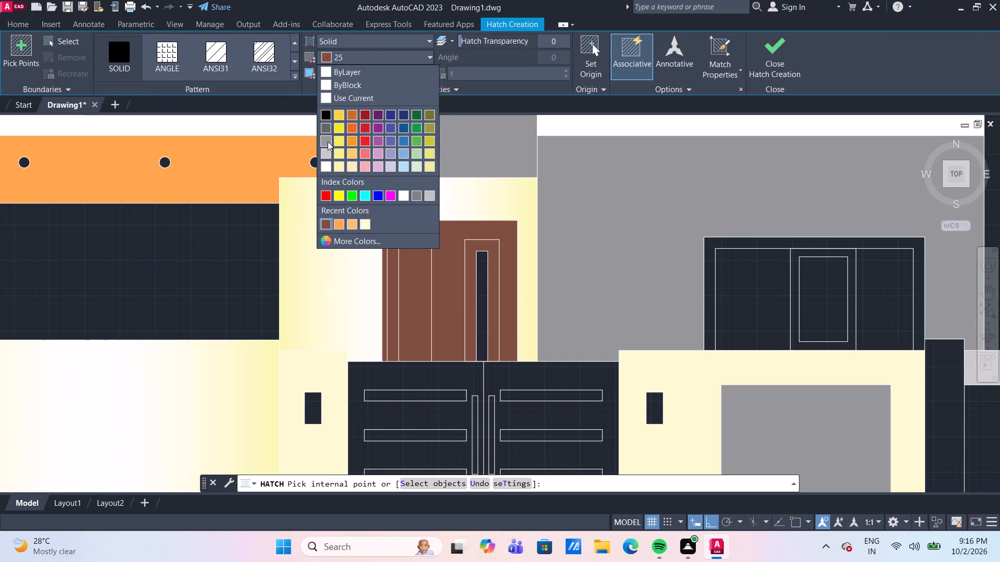
click(328, 142)
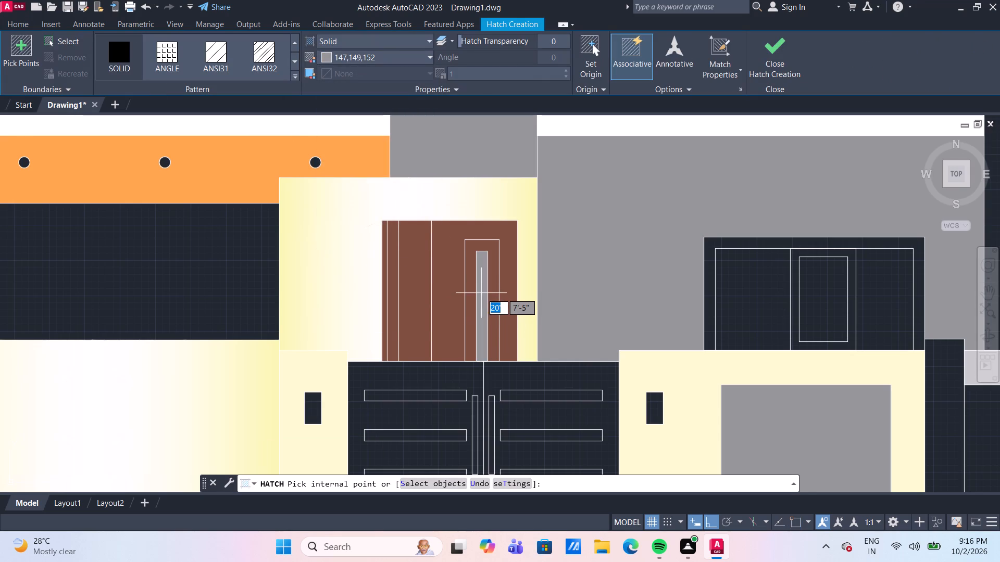
click(481, 293)
key(Escape)
Fill the six horizontal bars of the entrance gate with a solid hatch in white 255,255,255.
scroll(225, 244, down, 2)
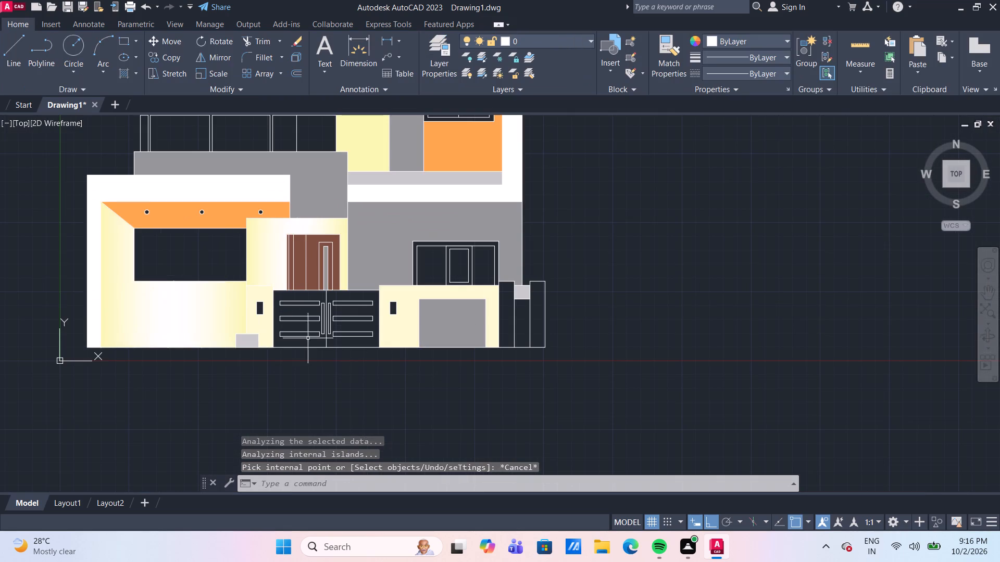
middle_drag(348, 354, 433, 305)
scroll(369, 361, up, 1)
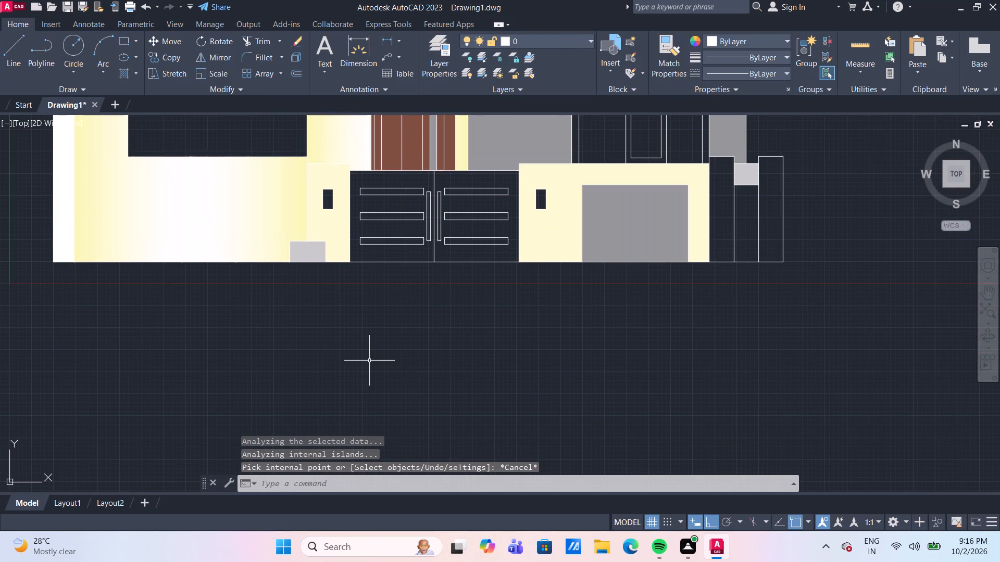
middle_drag(369, 361, 371, 367)
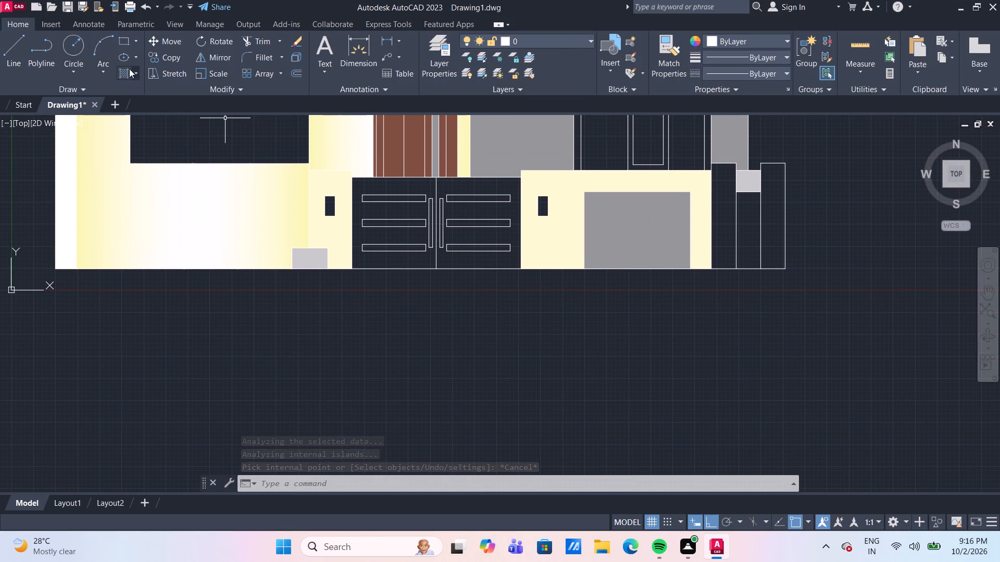
click(128, 72)
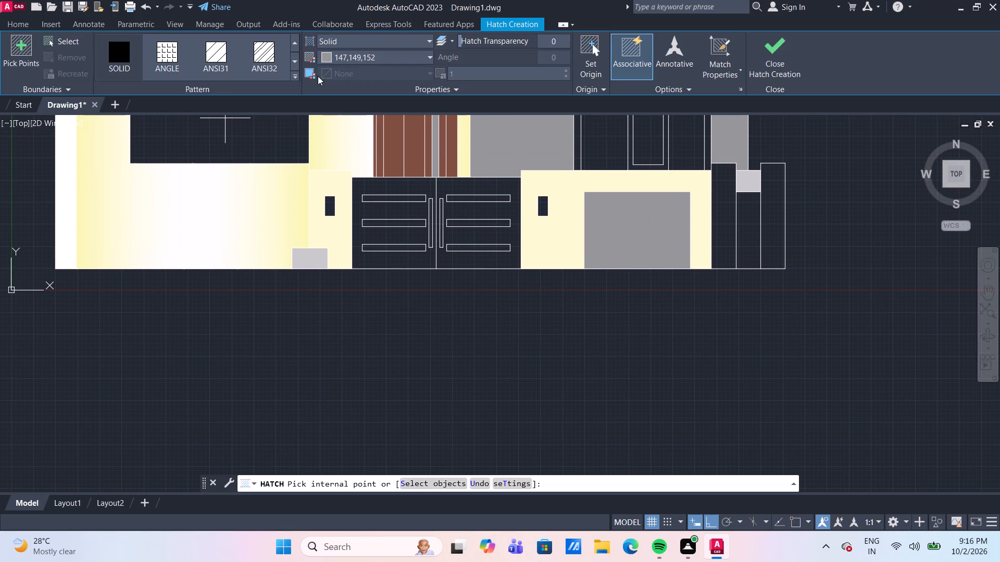
click(378, 57)
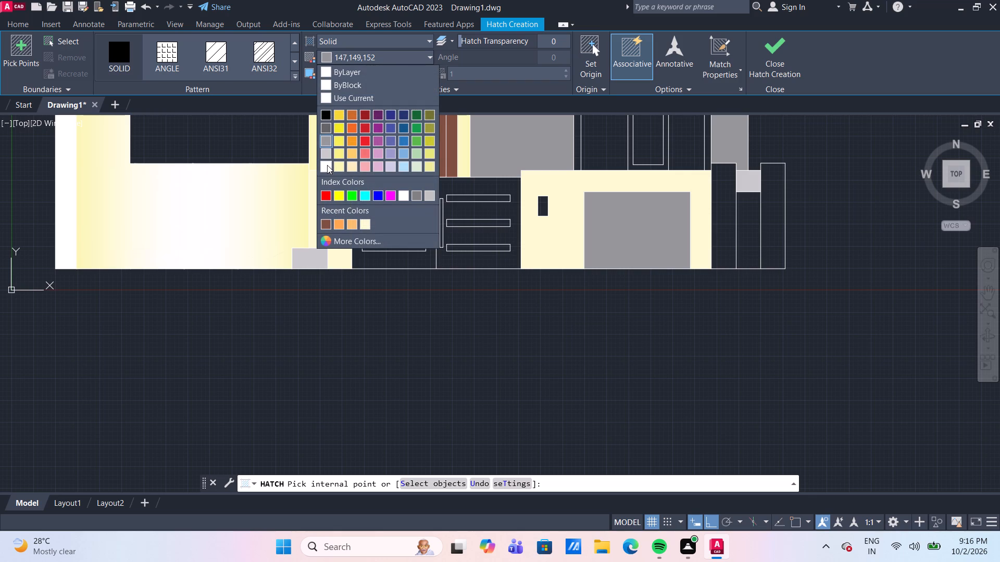
click(327, 165)
click(471, 197)
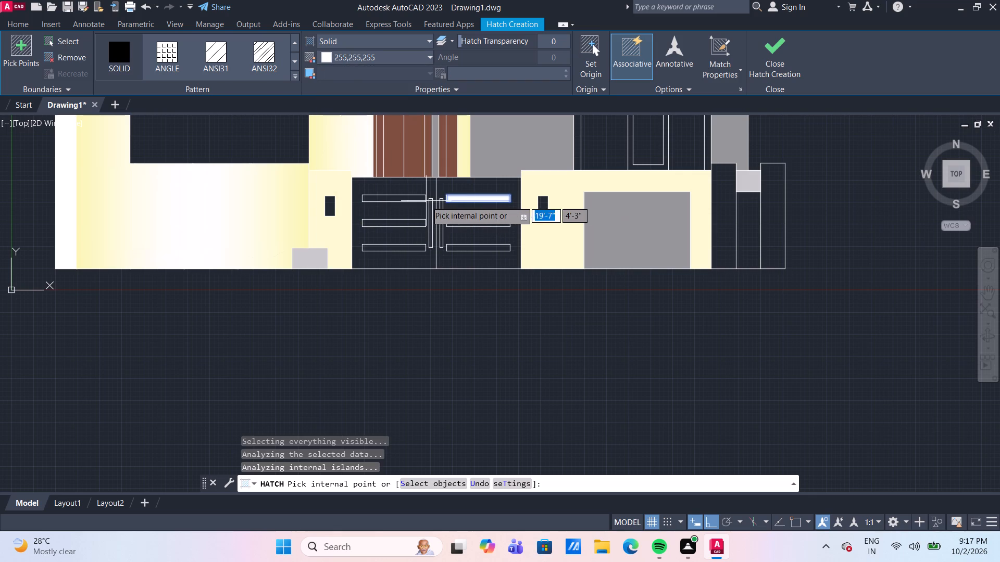
click(409, 200)
click(409, 224)
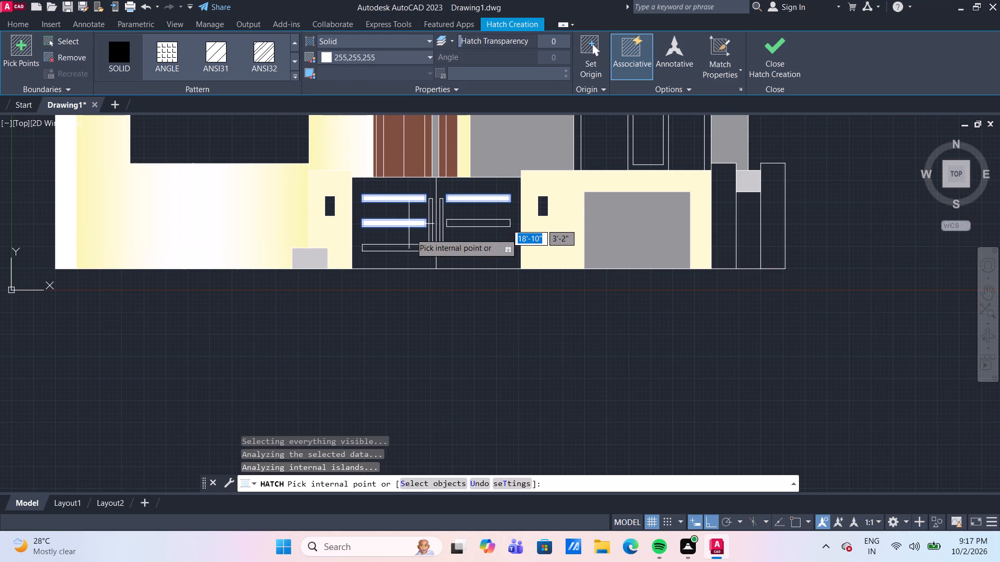
click(409, 247)
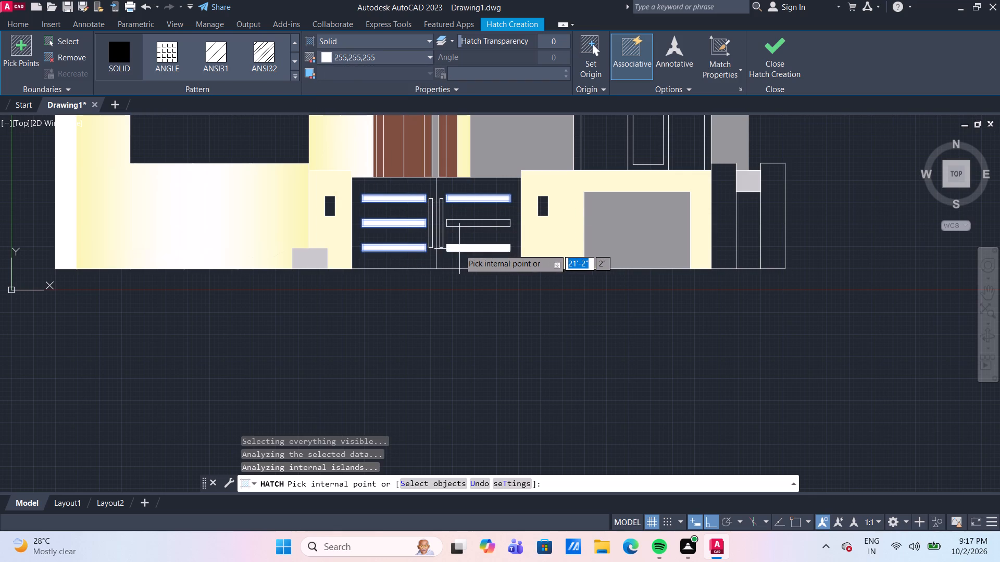
click(460, 249)
click(472, 225)
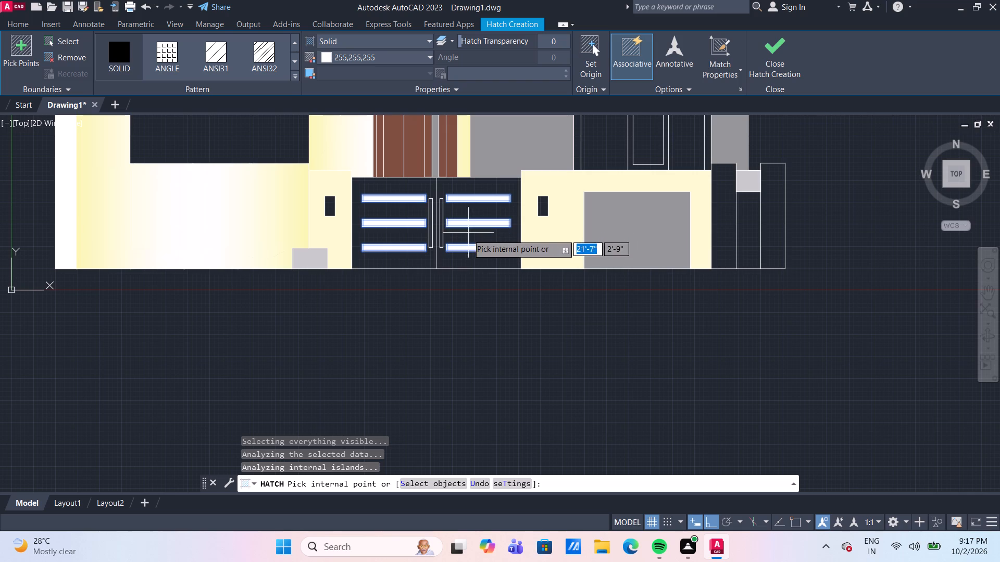
key(Return)
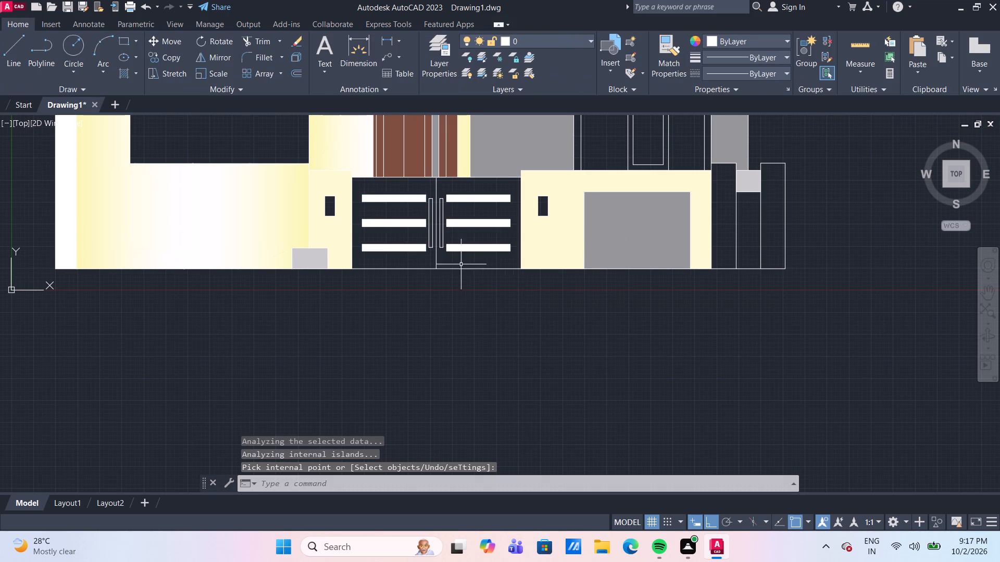
Fill the two narrow vertical gate handles with a solid hatch in grey 147,149,152.
scroll(443, 246, up, 1)
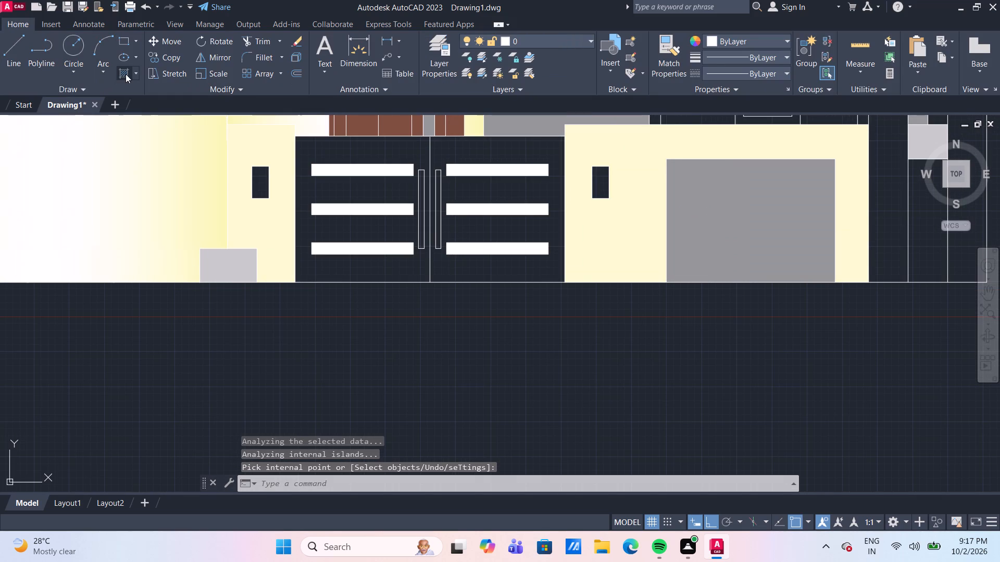
click(126, 74)
click(354, 58)
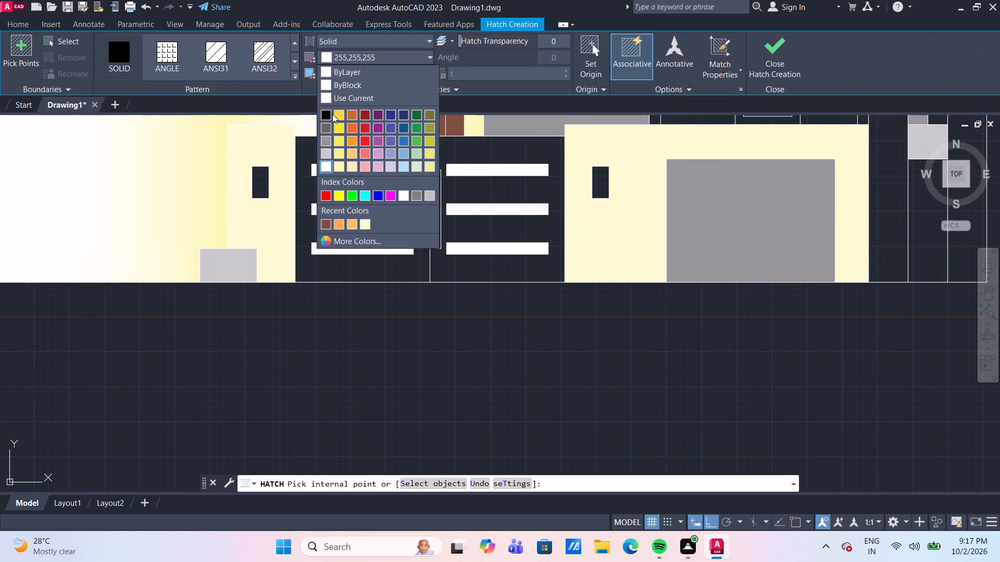
click(329, 144)
scroll(402, 184, up, 1)
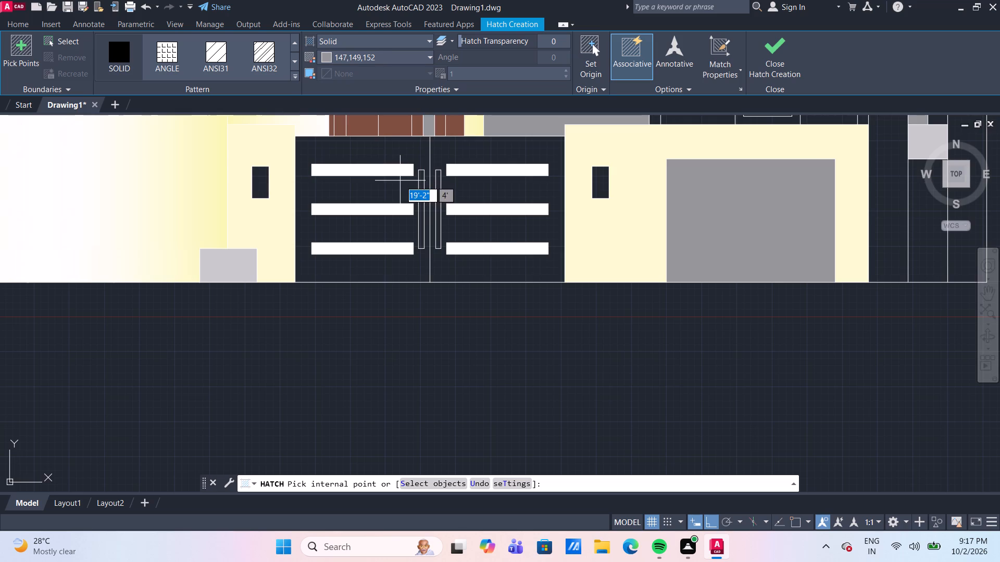
scroll(404, 187, up, 1)
click(443, 203)
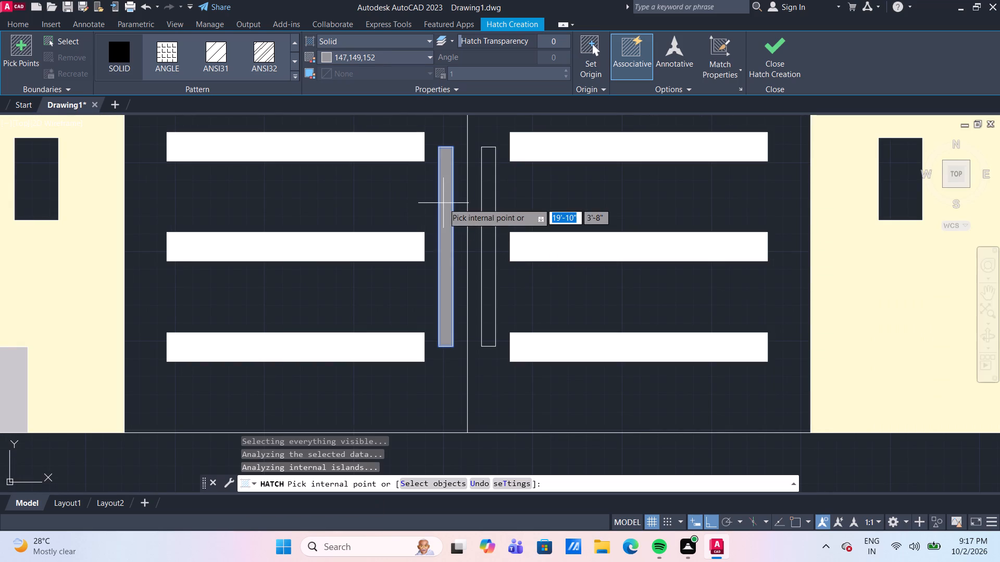
click(491, 211)
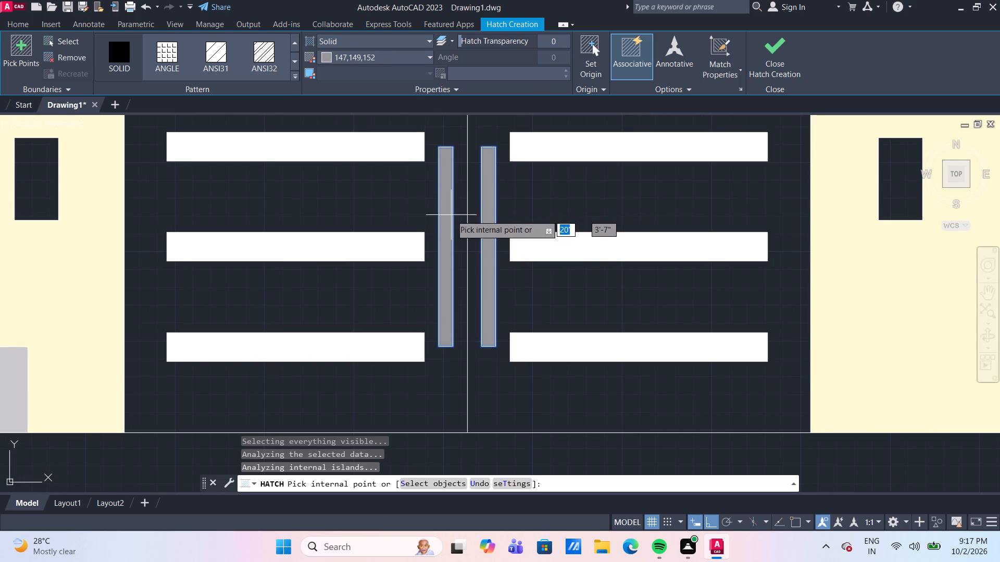
key(Escape)
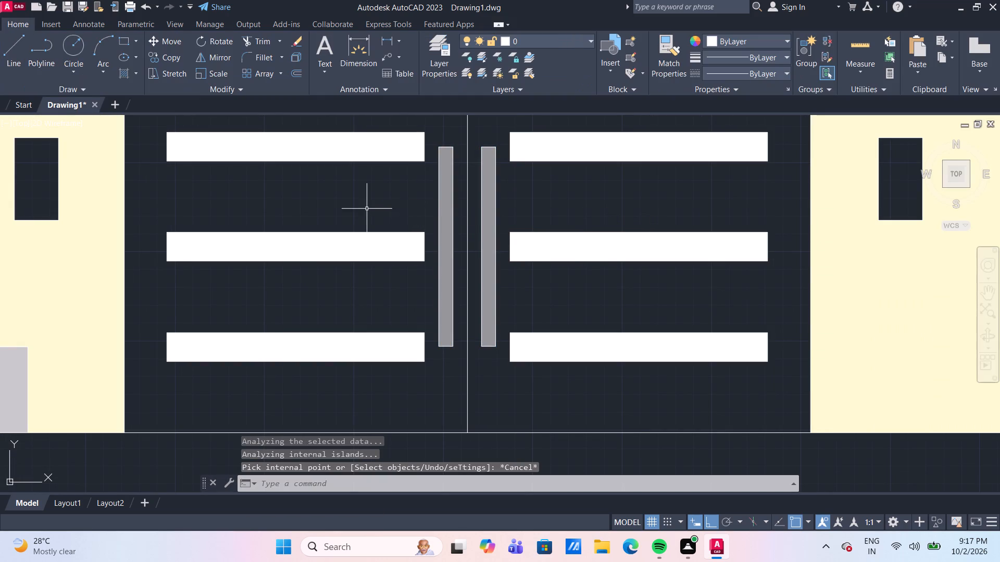
Fill both gate leaves around the bars and handles with a solid hatch in dark grey true colour 50,51,52.
scroll(358, 211, down, 2)
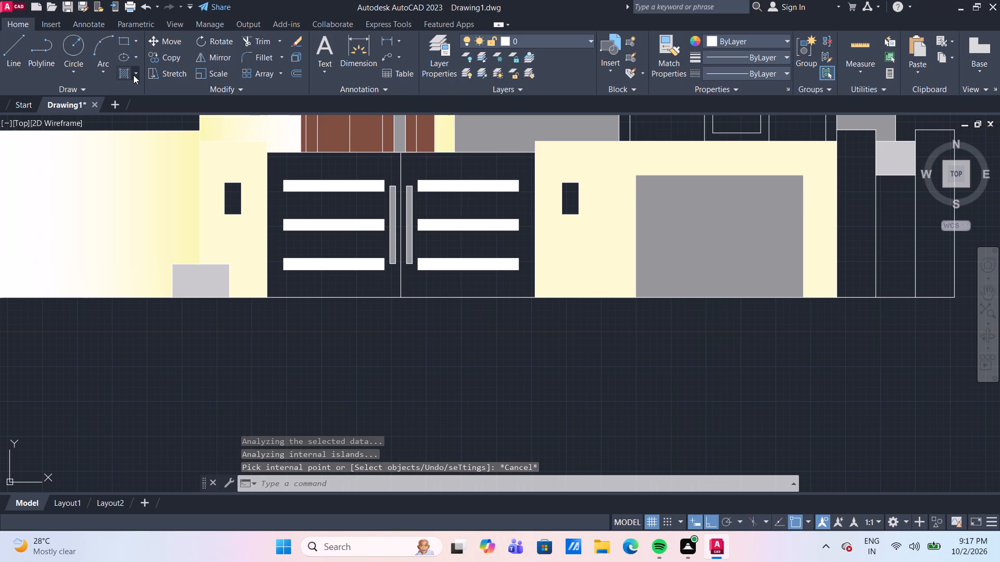
click(123, 74)
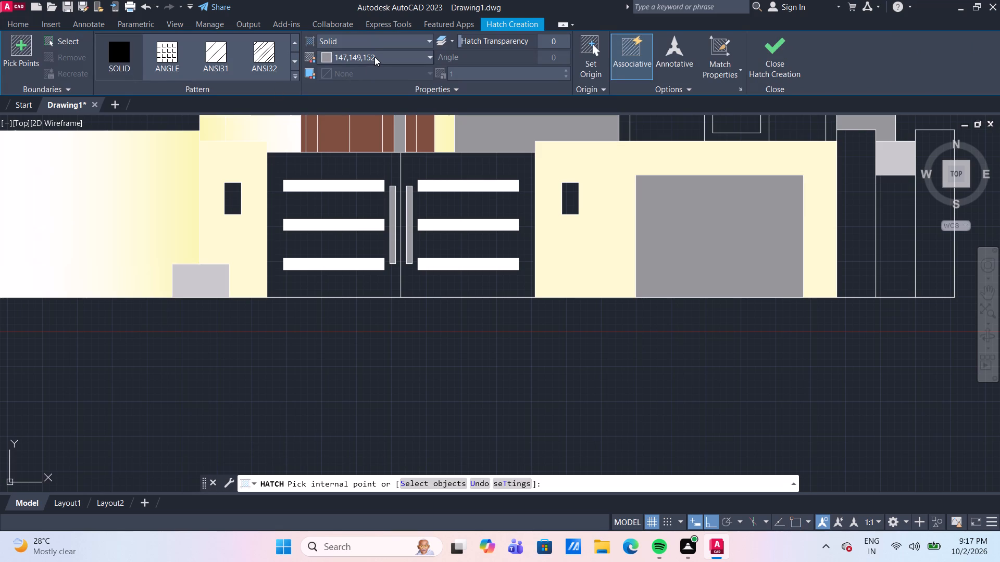
click(374, 57)
click(327, 126)
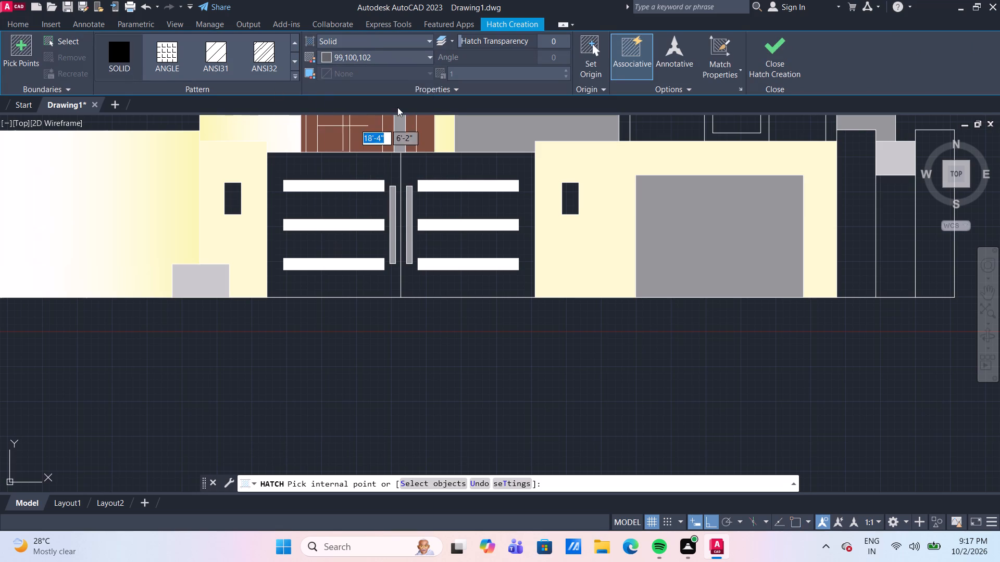
click(414, 58)
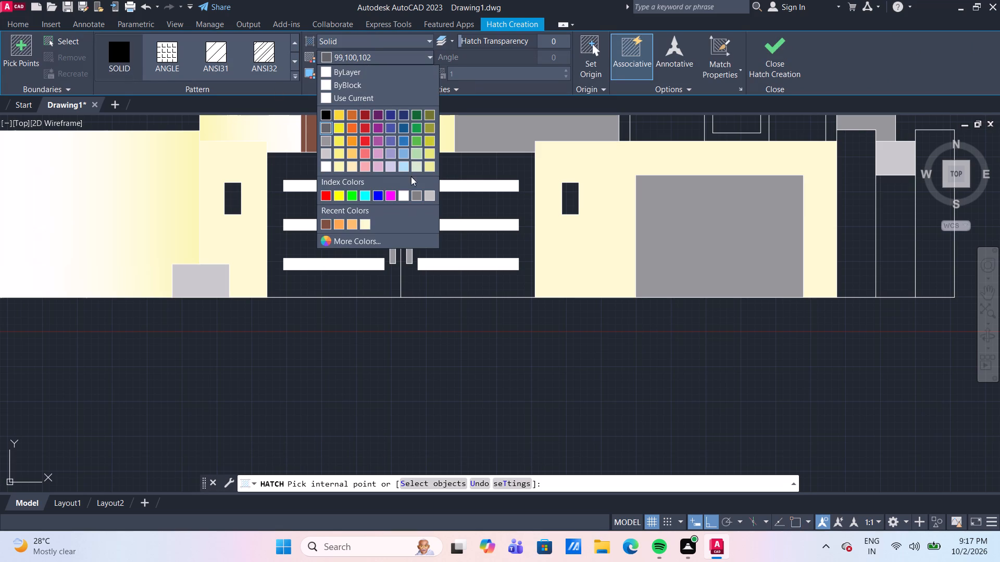
click(394, 244)
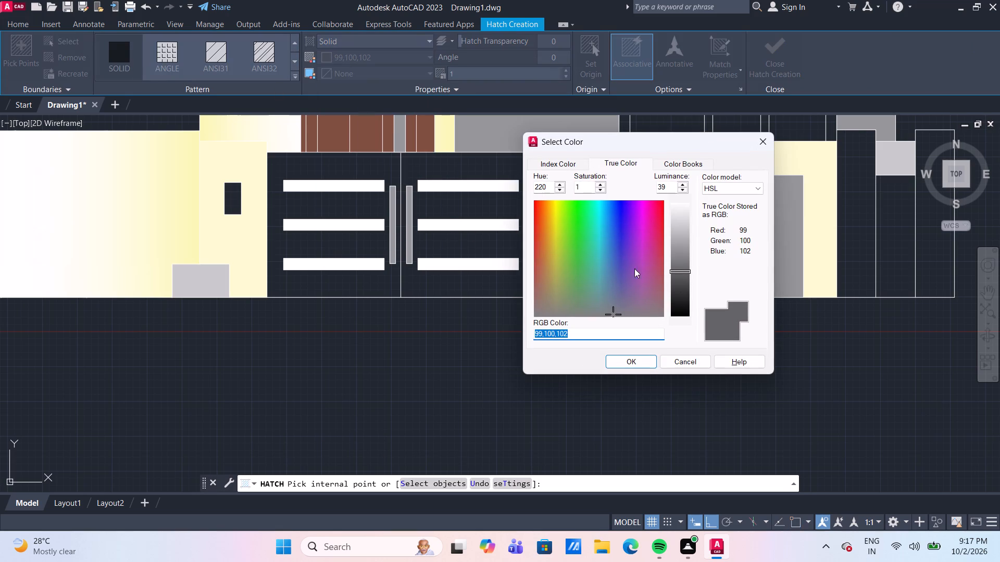
click(683, 284)
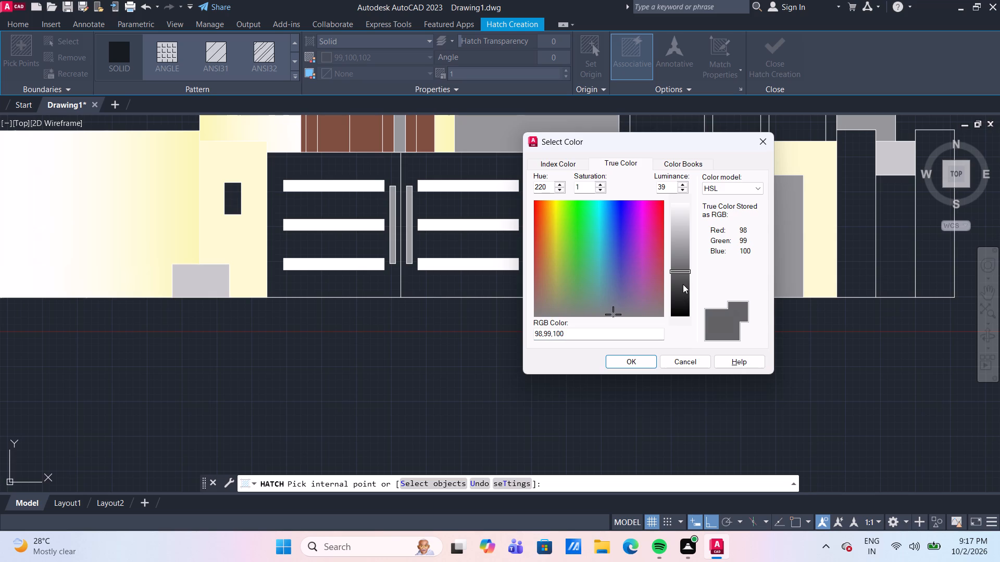
click(683, 284)
click(684, 286)
click(680, 293)
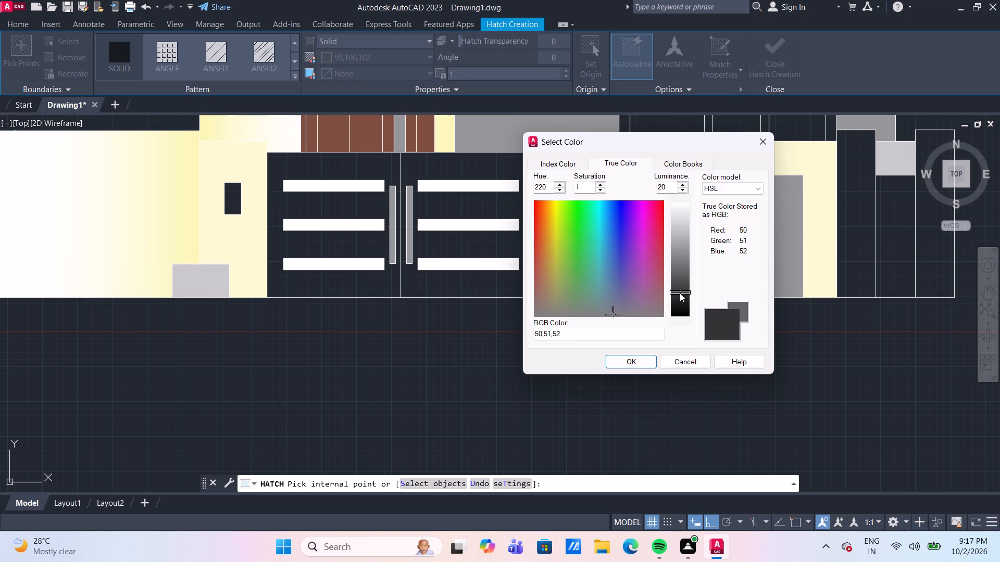
click(646, 364)
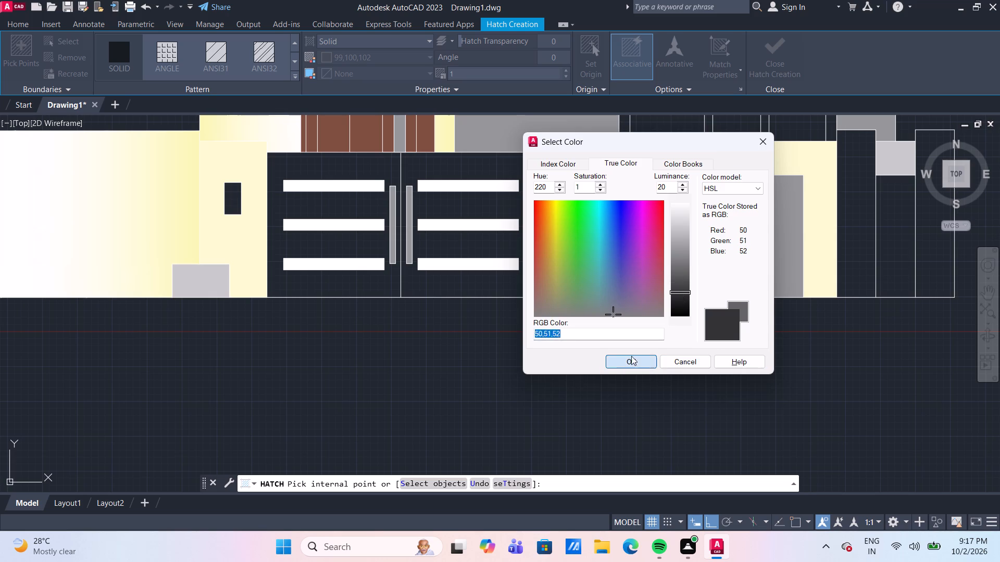
click(426, 162)
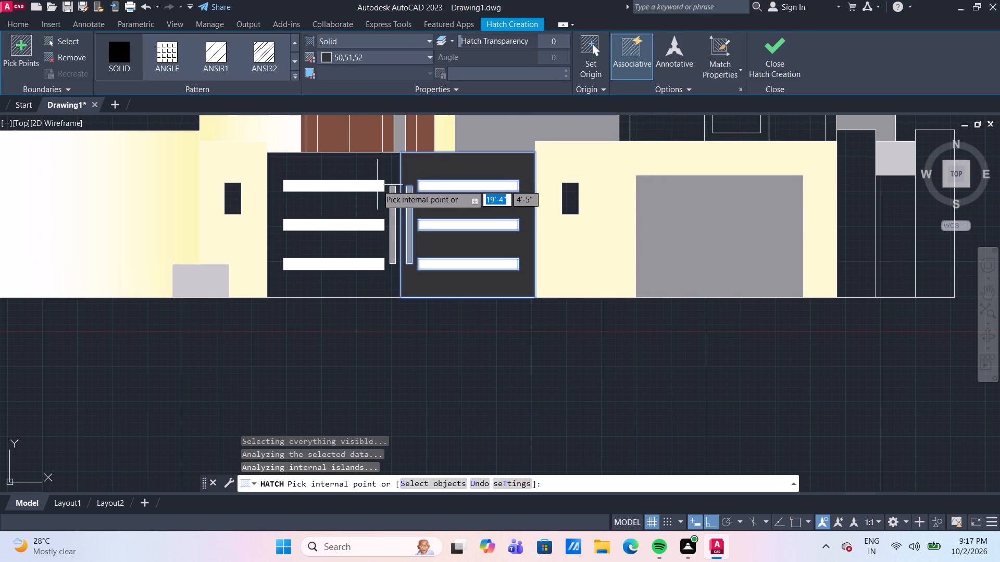
click(372, 171)
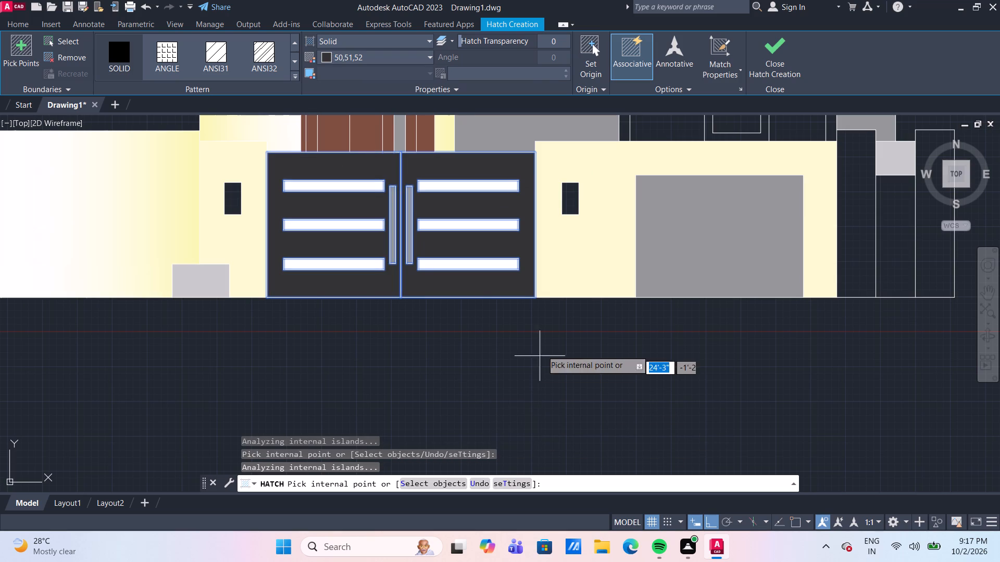
Extend the 50,51,52 solid fill to the small rectangles on both gate-side walls and on the upper-floor yellow wall.
click(568, 201)
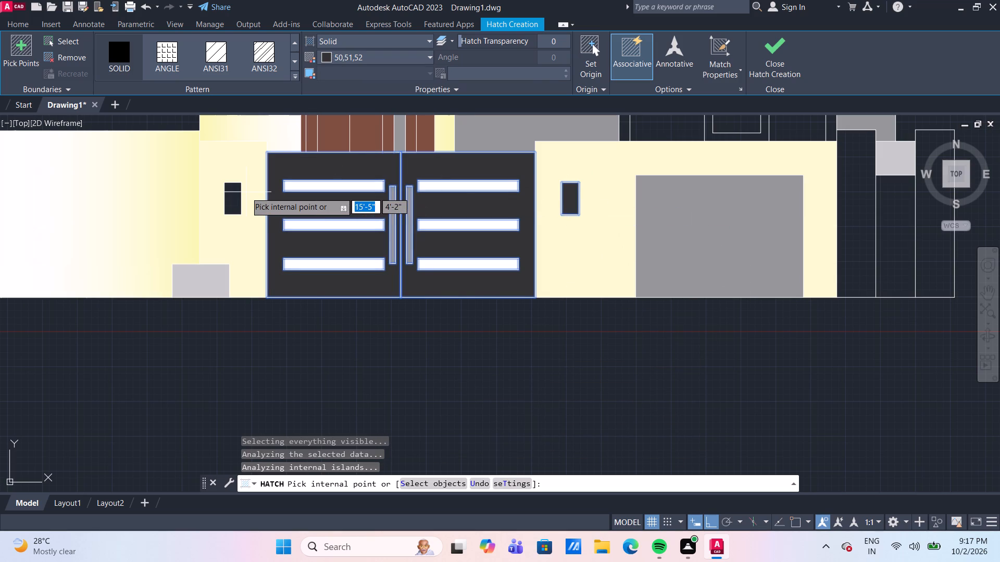
click(234, 196)
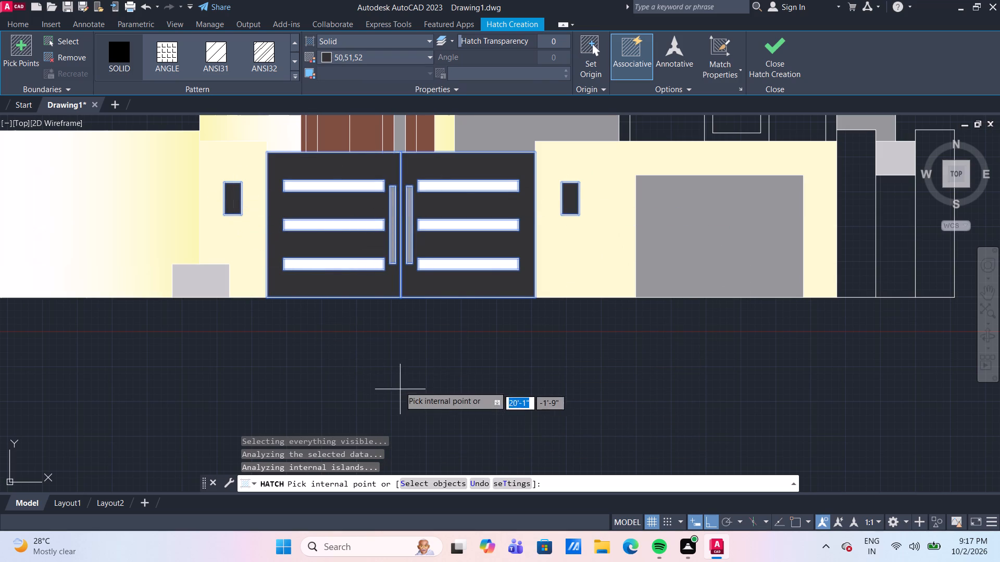
scroll(398, 385, down, 3)
scroll(420, 193, up, 3)
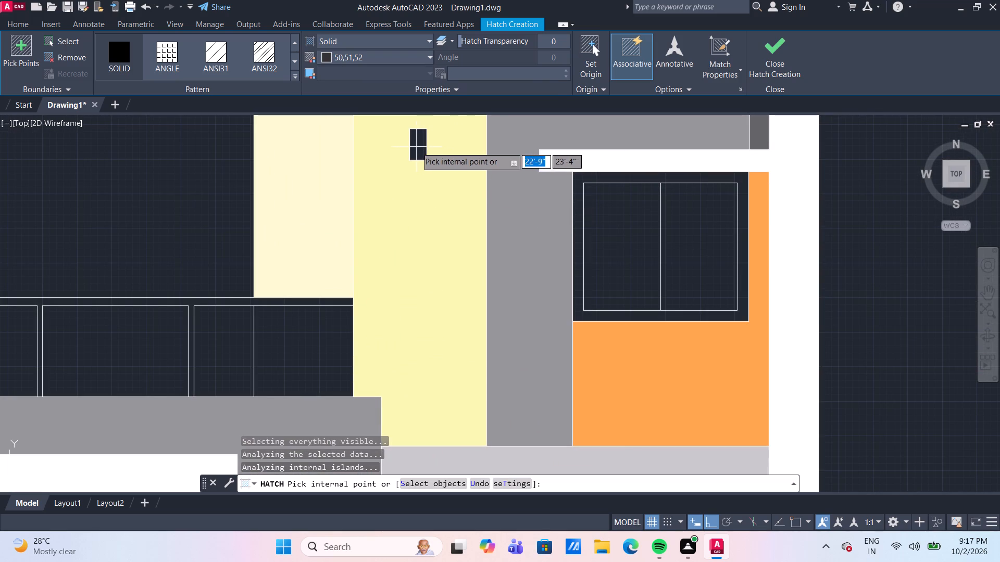
click(415, 146)
scroll(208, 230, down, 1)
scroll(621, 363, down, 2)
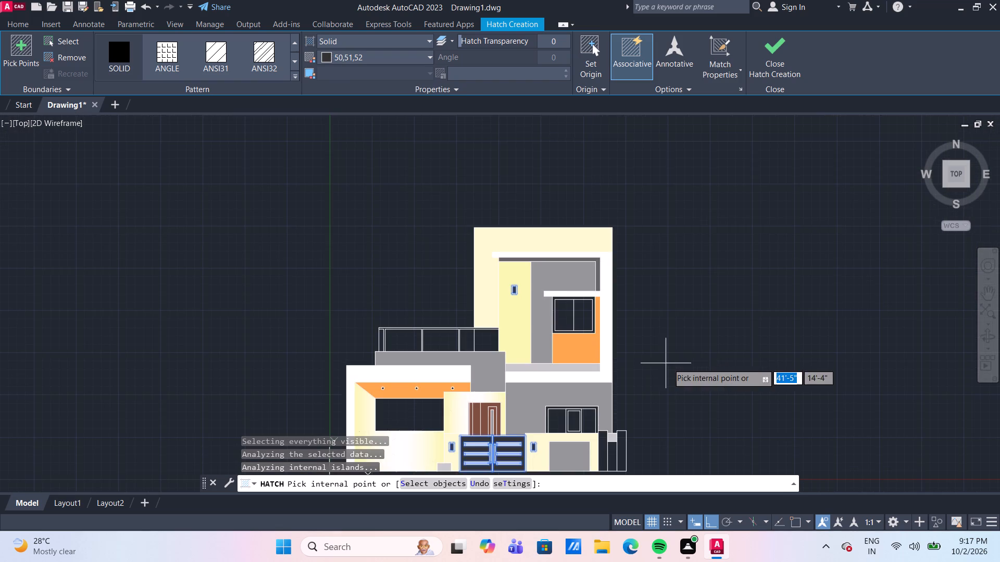
middle_drag(696, 367, 668, 290)
key(Return)
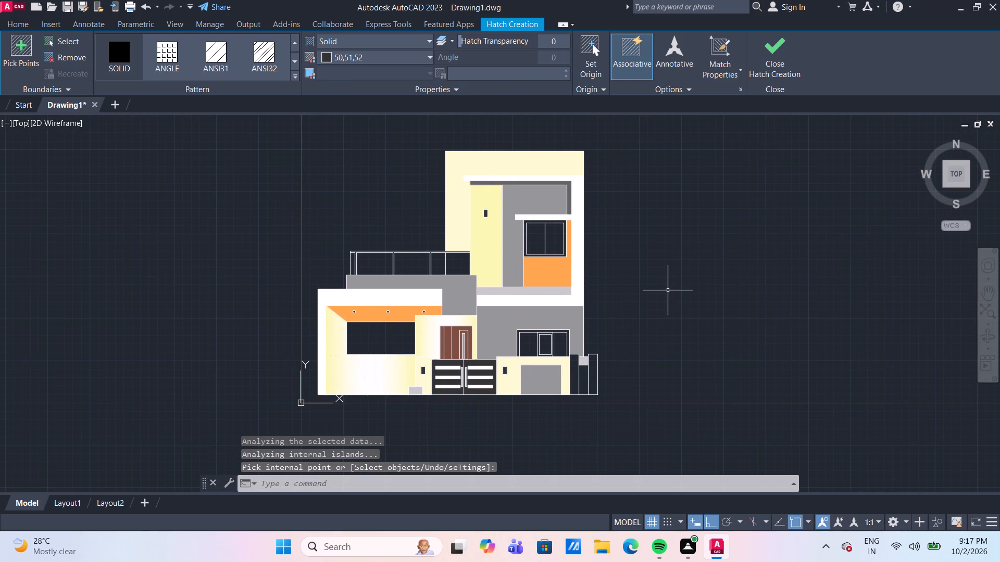
Fill the ground-floor window's outer frame and its central sash frame with a solid hatch in dark maroon, index colour 17.
scroll(598, 416, up, 2)
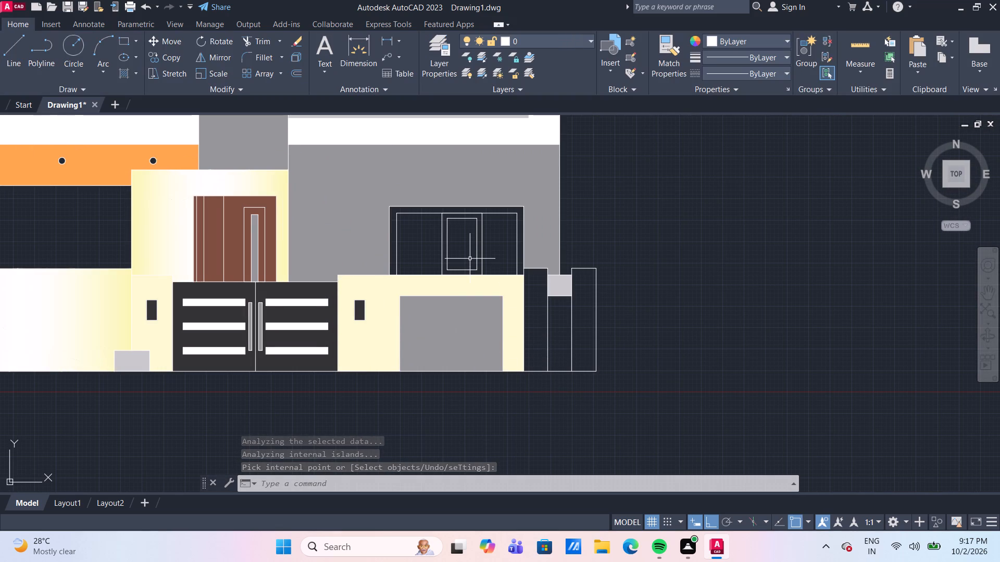
scroll(470, 259, up, 1)
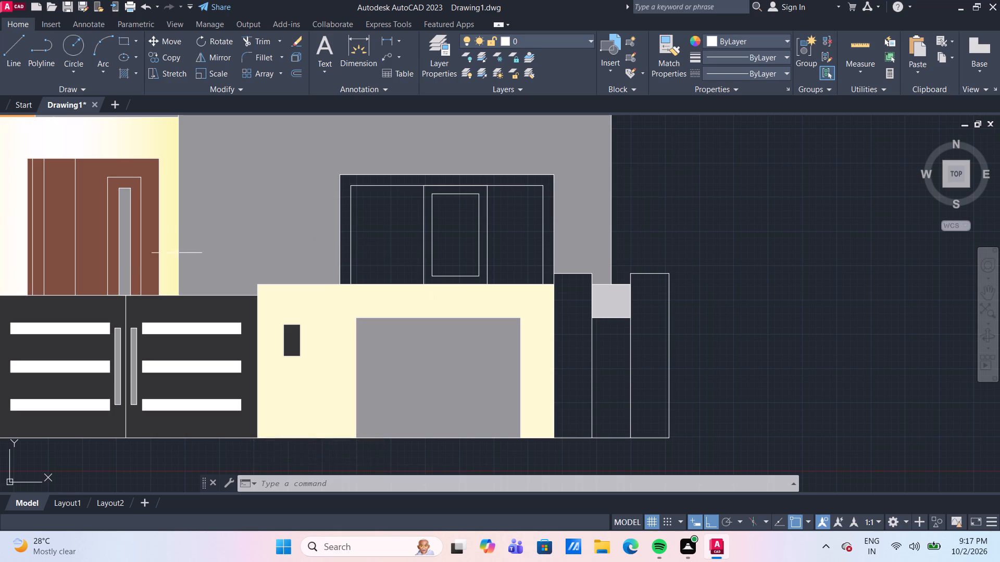
click(126, 72)
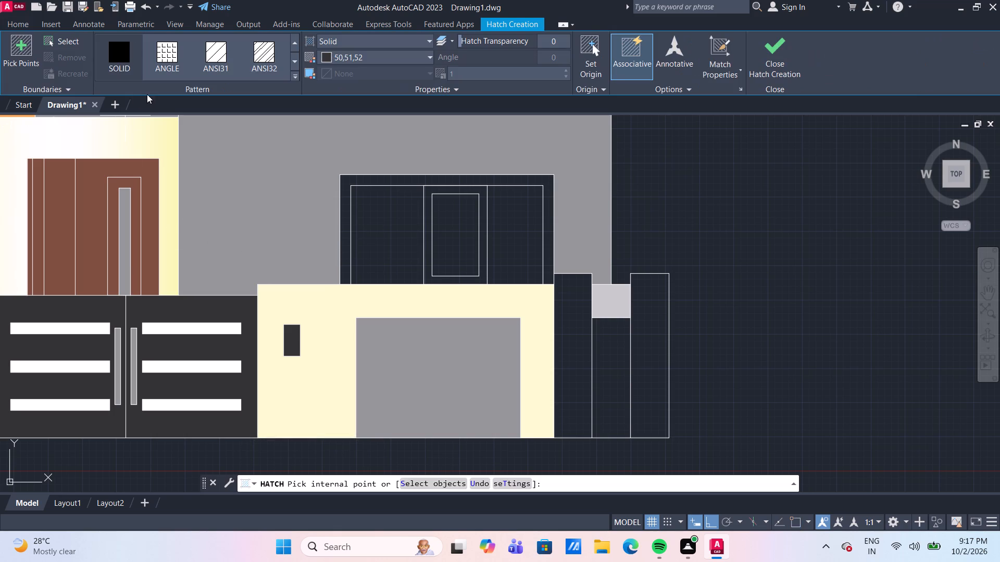
click(390, 58)
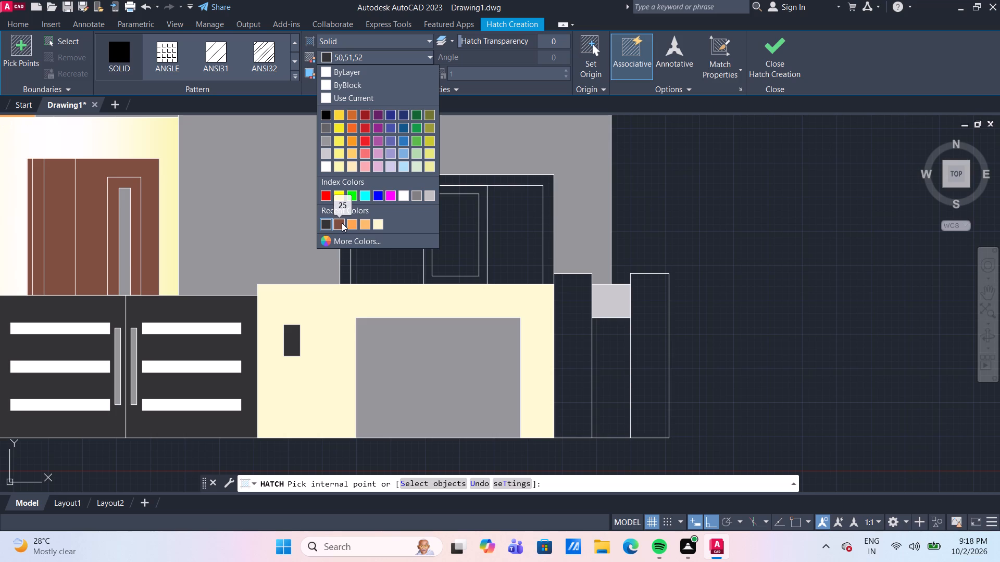
click(370, 241)
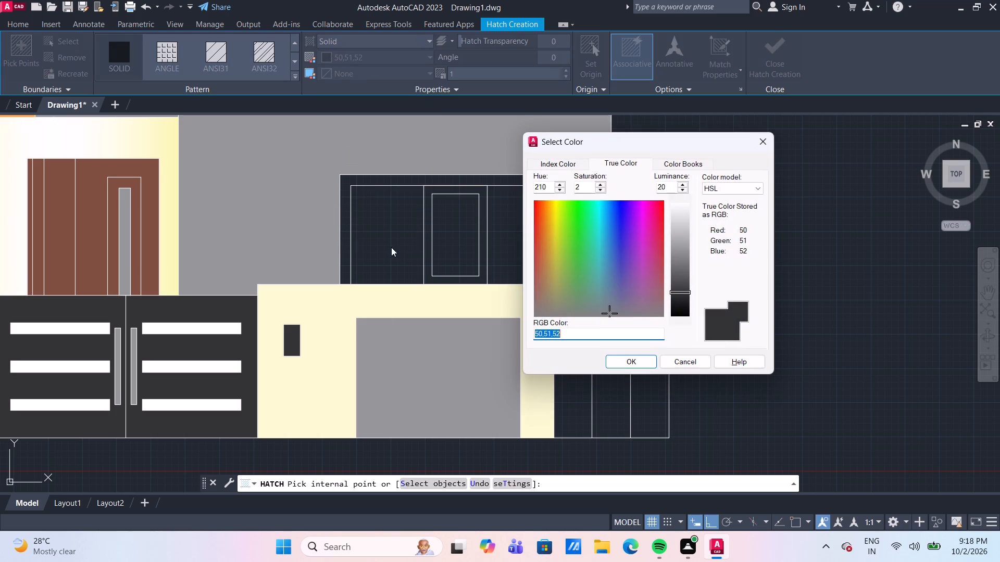
click(552, 158)
click(552, 161)
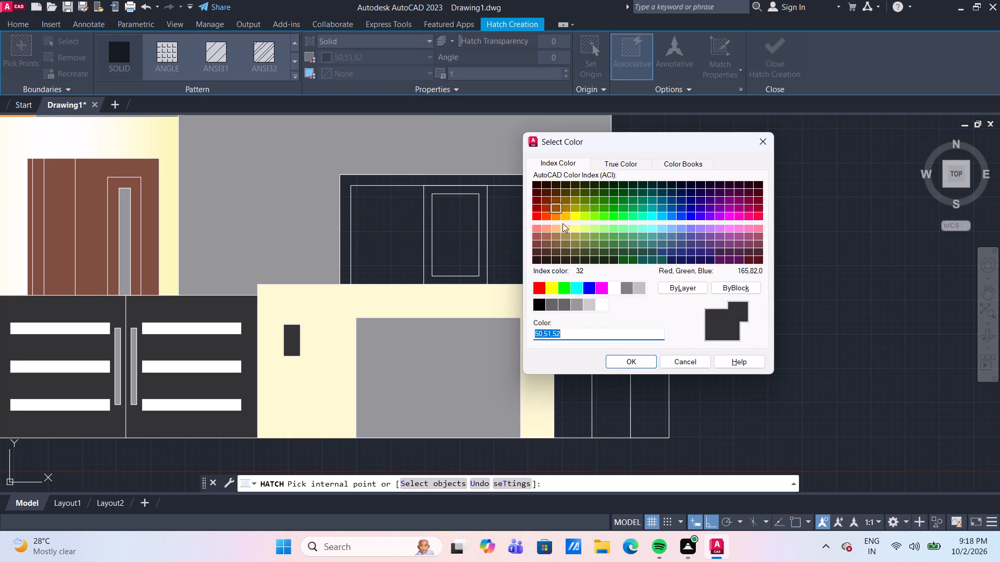
click(537, 244)
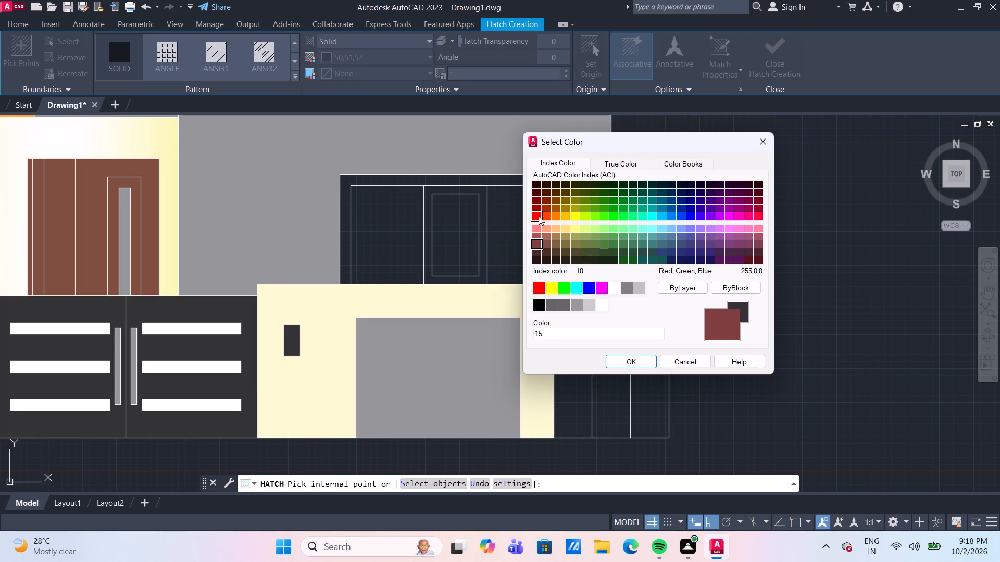
click(536, 194)
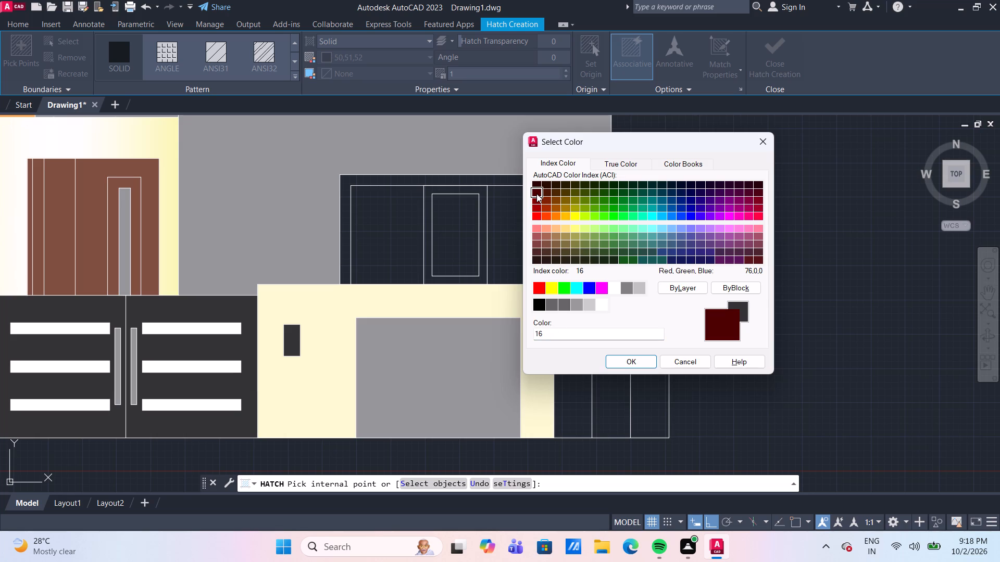
click(538, 252)
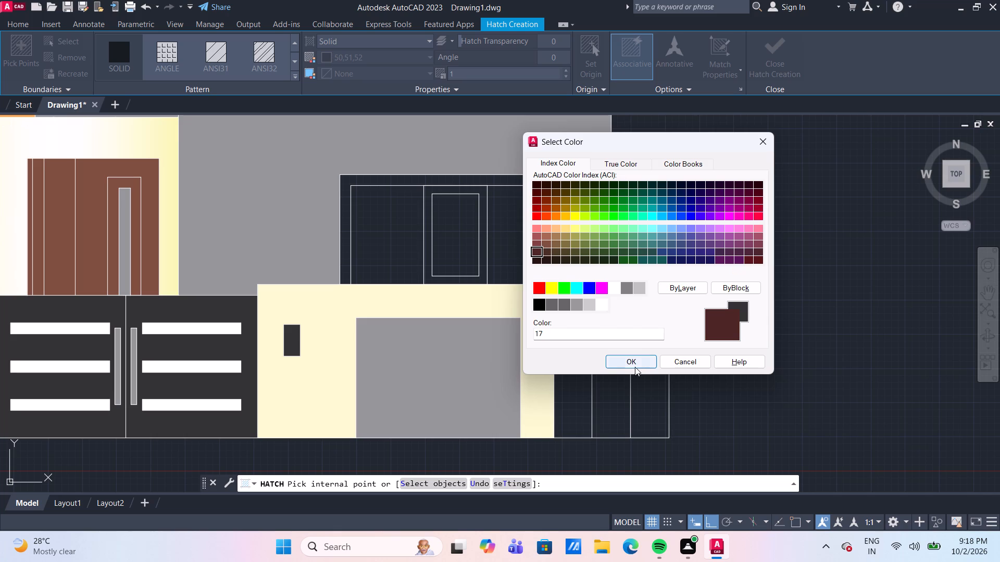
click(638, 362)
scroll(638, 362, down, 2)
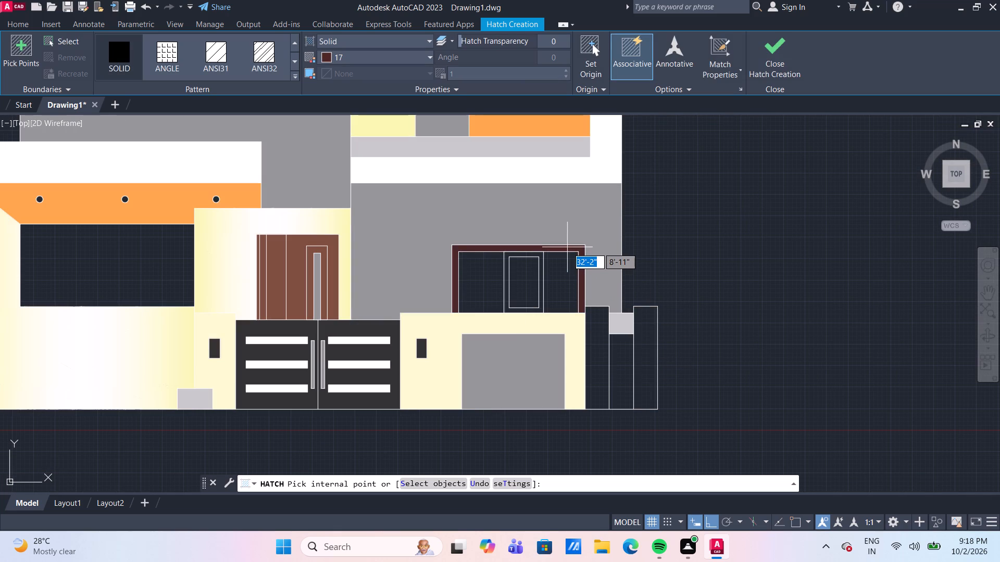
click(567, 247)
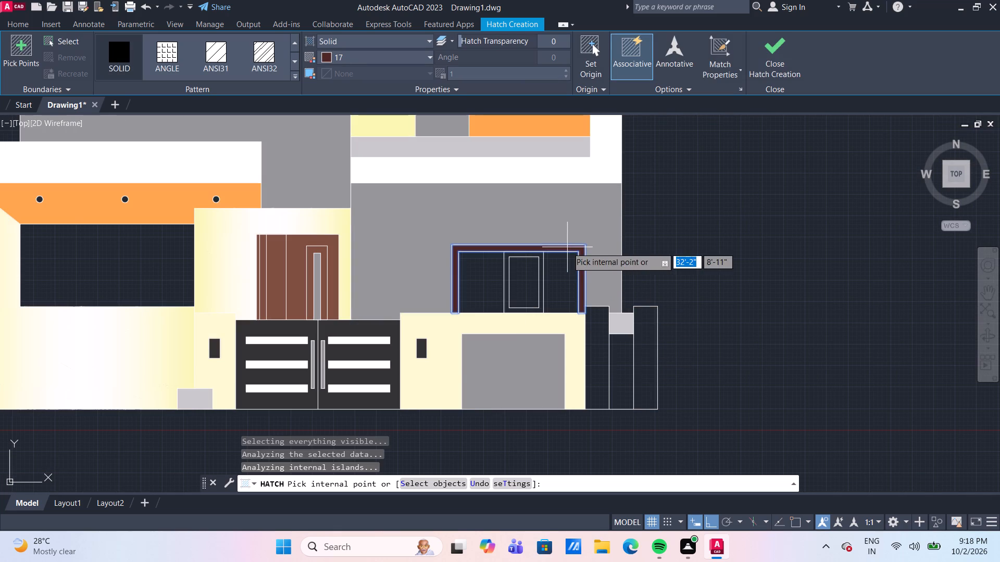
scroll(543, 262, up, 2)
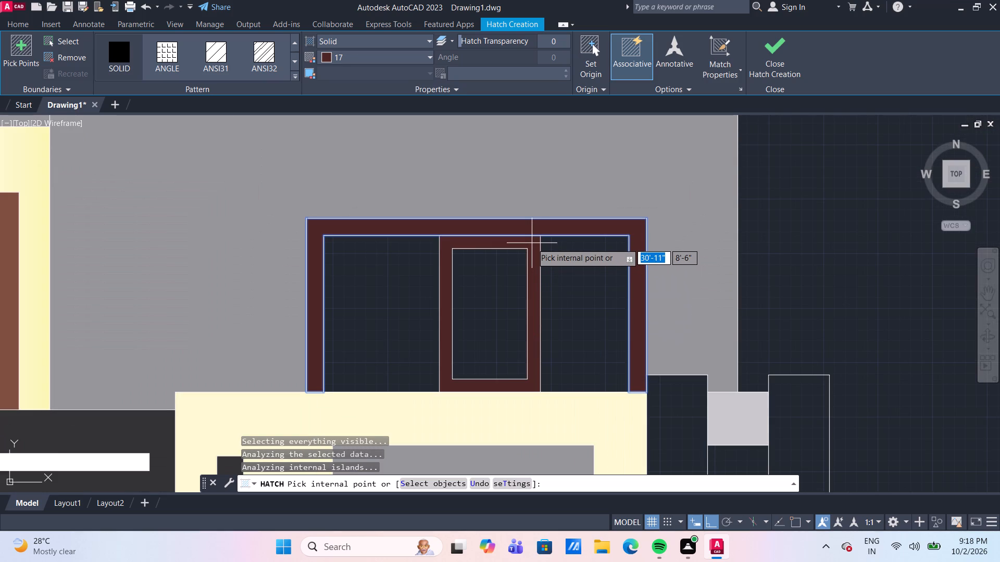
click(532, 243)
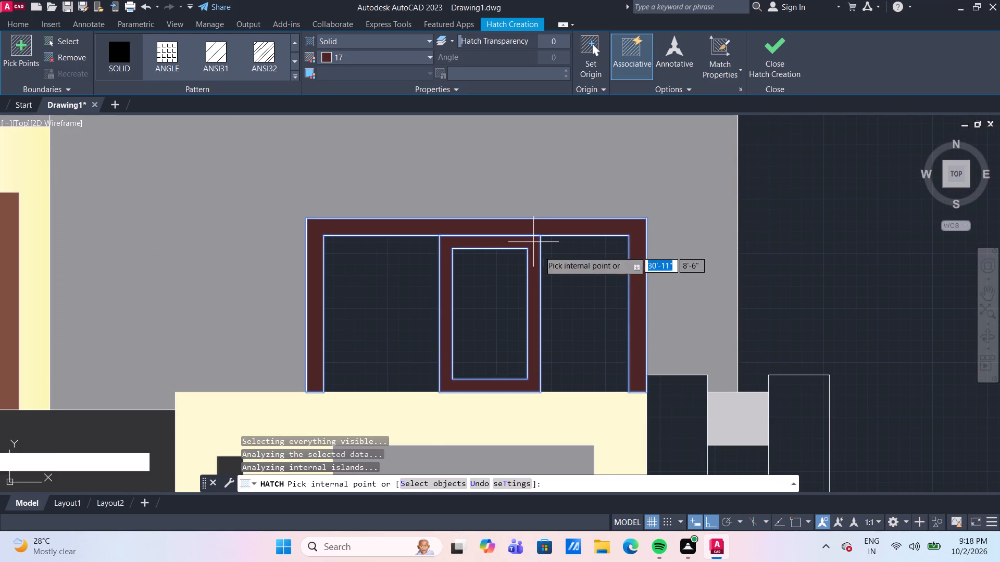
Extend the colour 17 solid fill to the outer frame of the upper-floor window and finish the hatch.
scroll(556, 285, down, 3)
scroll(741, 201, down, 2)
middle_drag(741, 201, 682, 329)
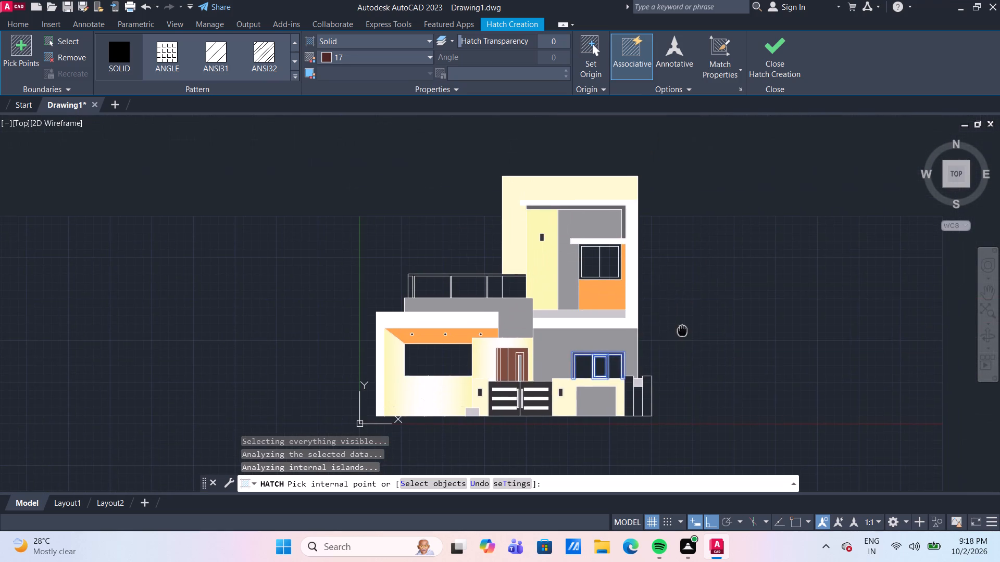
scroll(623, 259, up, 3)
click(594, 203)
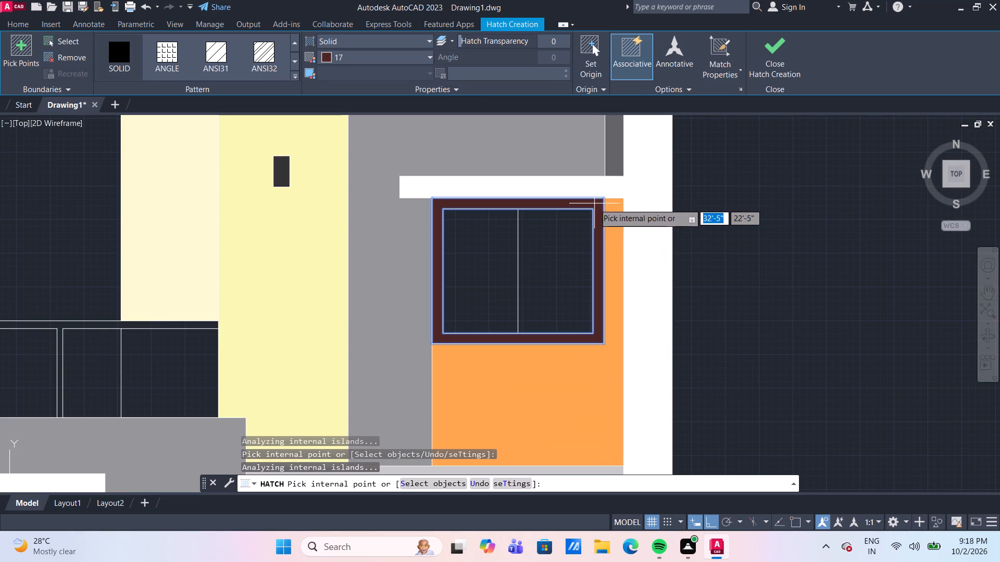
scroll(799, 270, down, 3)
middle_drag(836, 336, 749, 312)
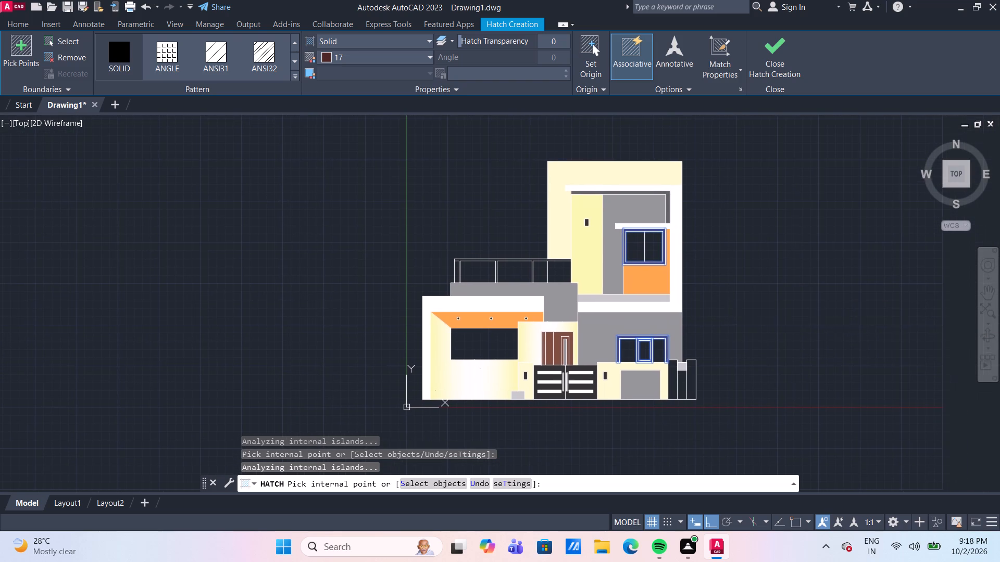
key(Return)
Fill the balcony railing's top rail and vertical posts with a solid hatch in light grey 199,200,202.
scroll(725, 338, up, 2)
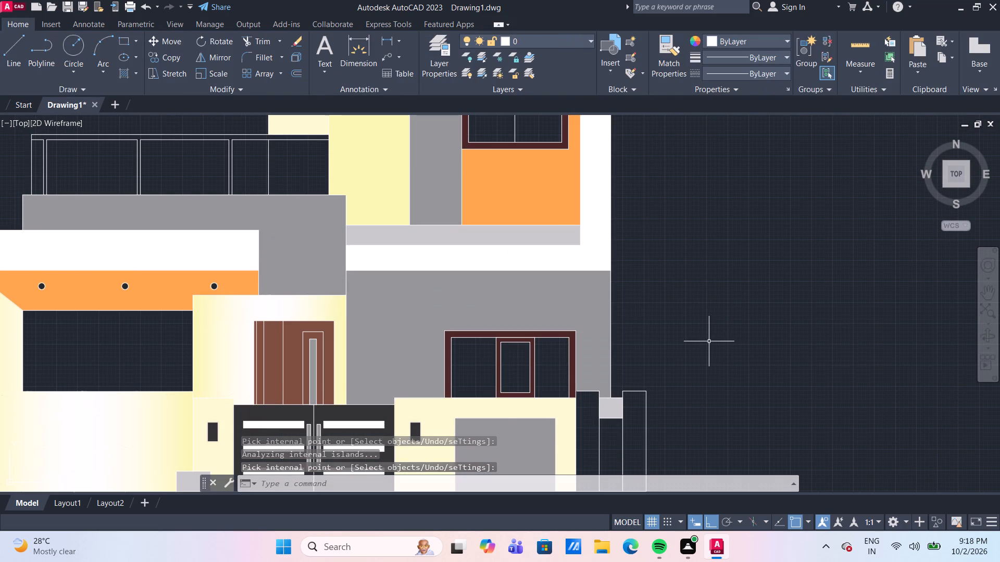
scroll(709, 341, down, 1)
scroll(338, 236, up, 2)
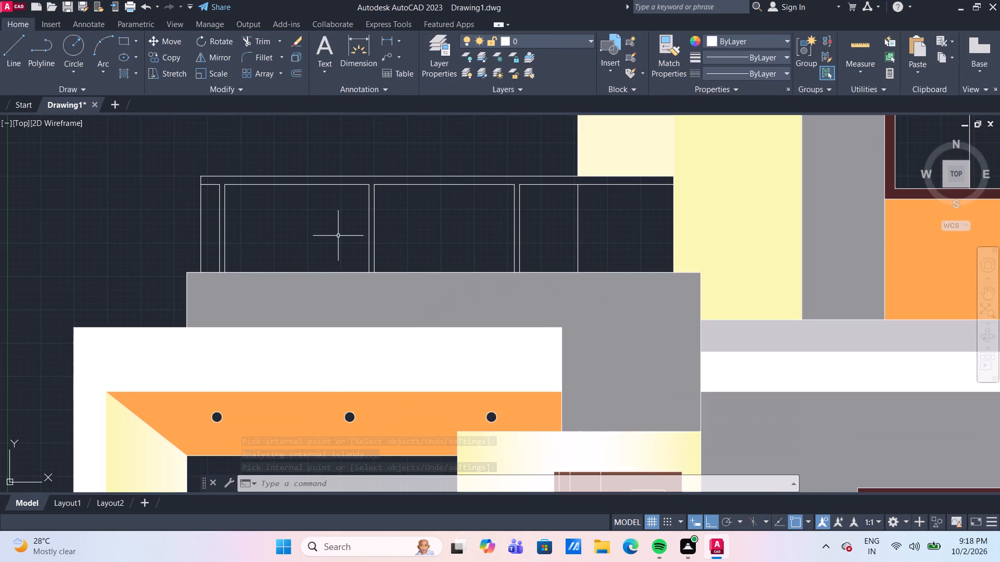
middle_drag(338, 236, 365, 241)
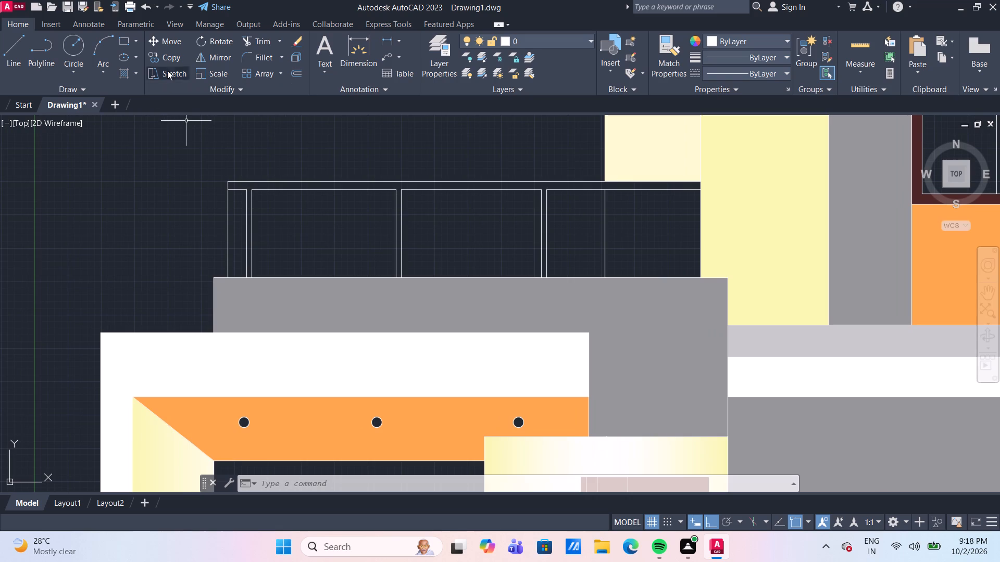
click(125, 77)
click(407, 54)
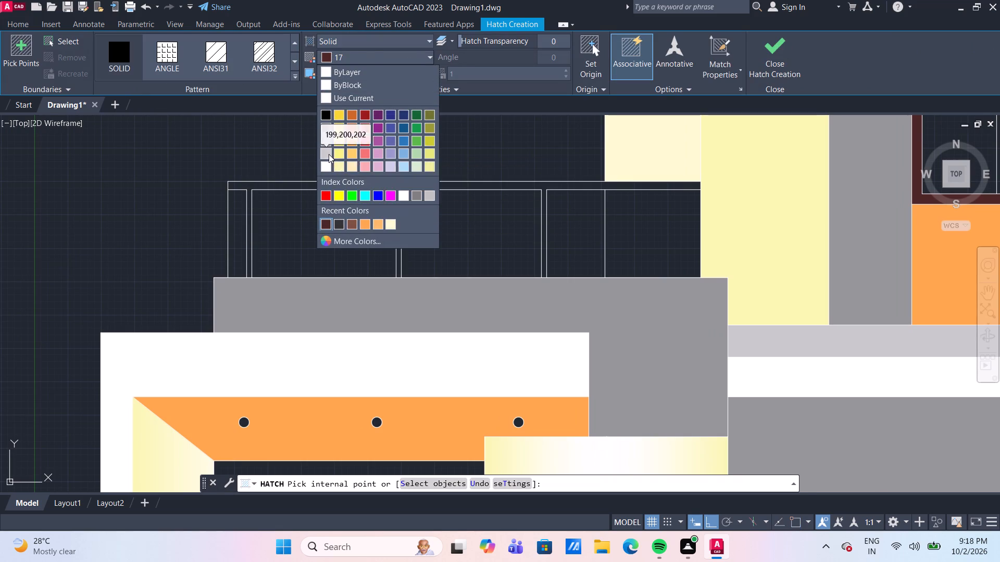
click(329, 154)
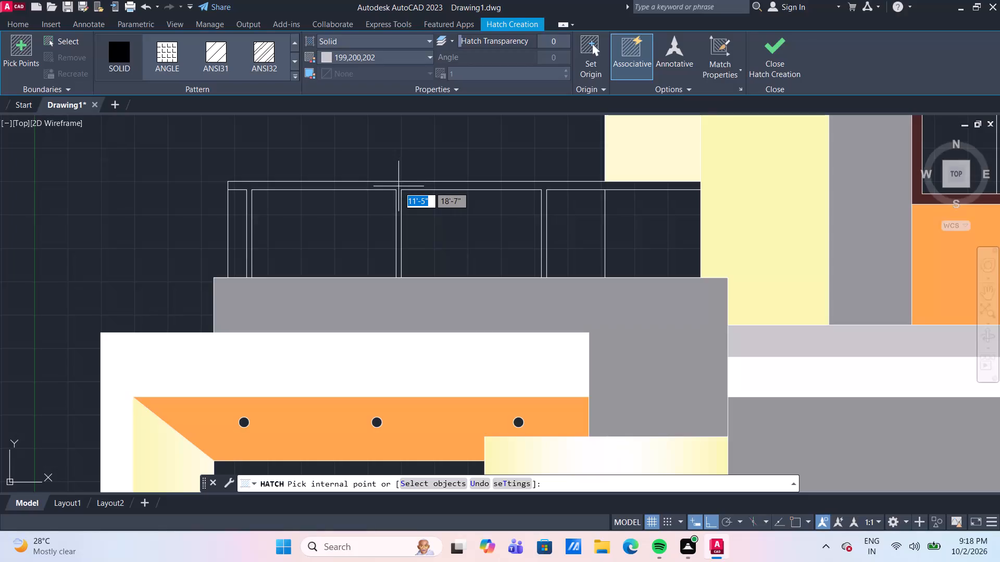
click(397, 187)
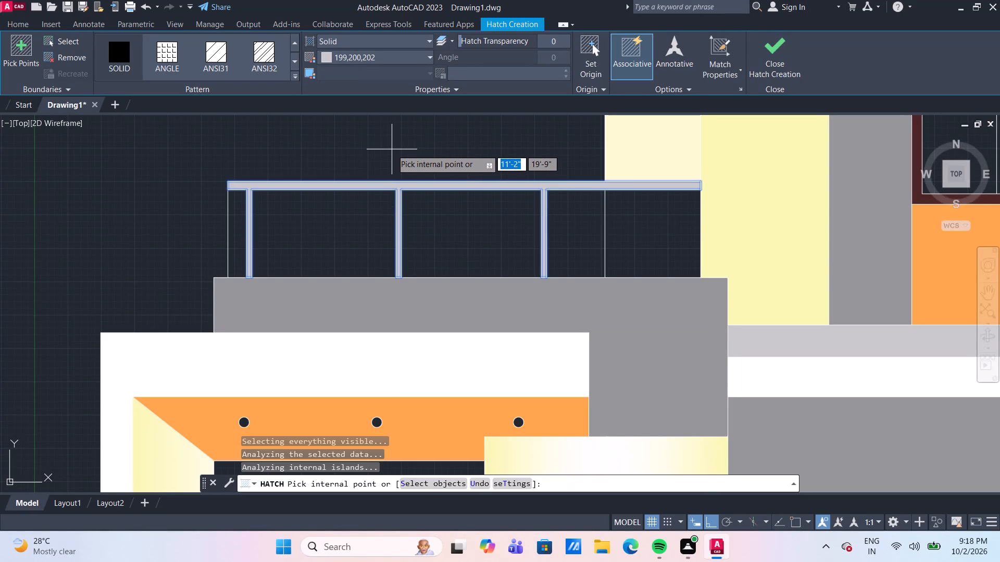
key(Return)
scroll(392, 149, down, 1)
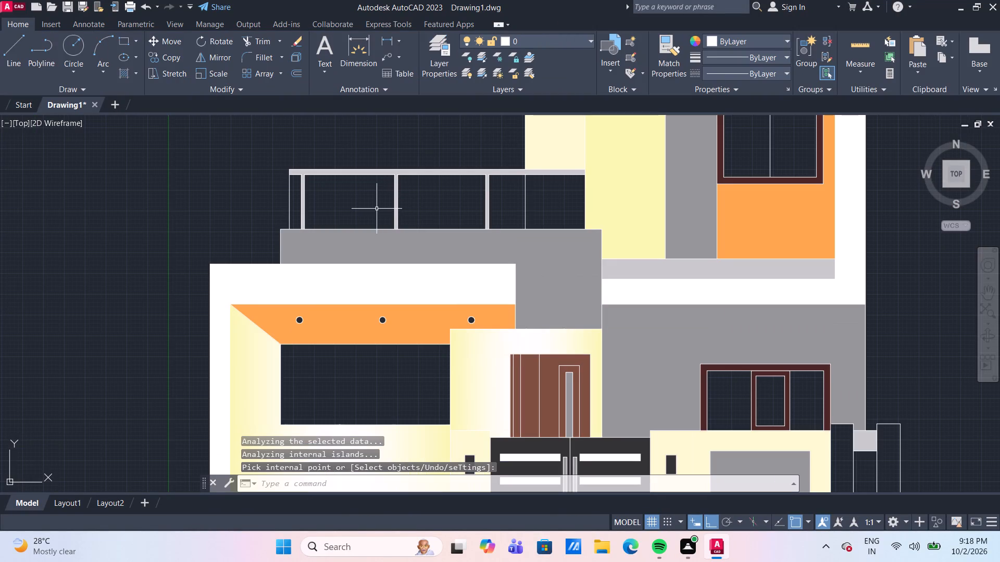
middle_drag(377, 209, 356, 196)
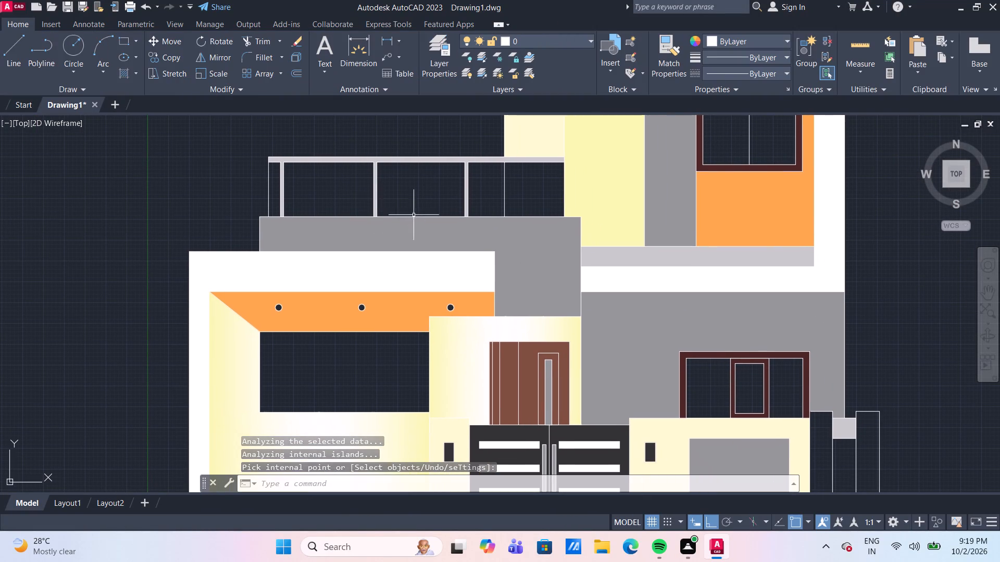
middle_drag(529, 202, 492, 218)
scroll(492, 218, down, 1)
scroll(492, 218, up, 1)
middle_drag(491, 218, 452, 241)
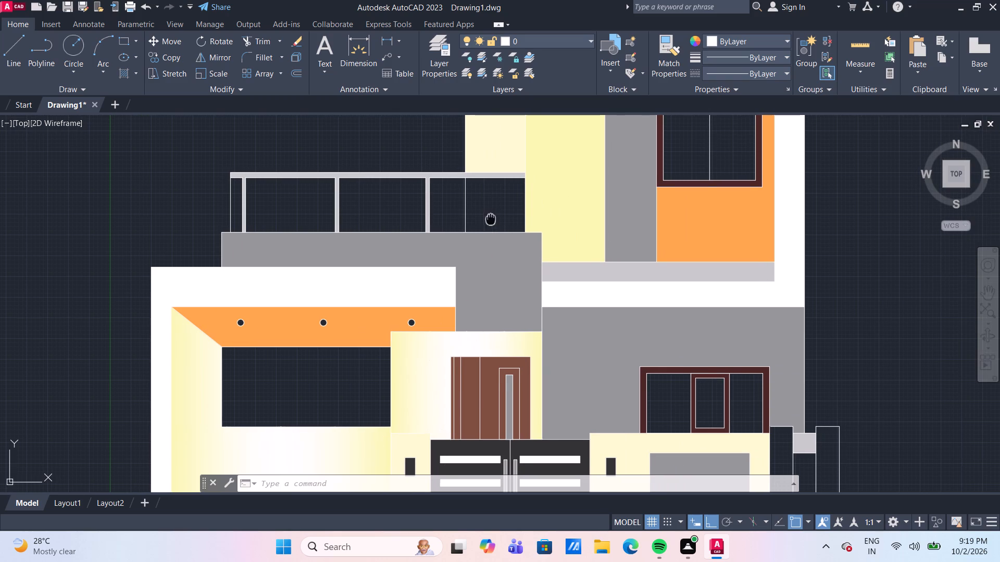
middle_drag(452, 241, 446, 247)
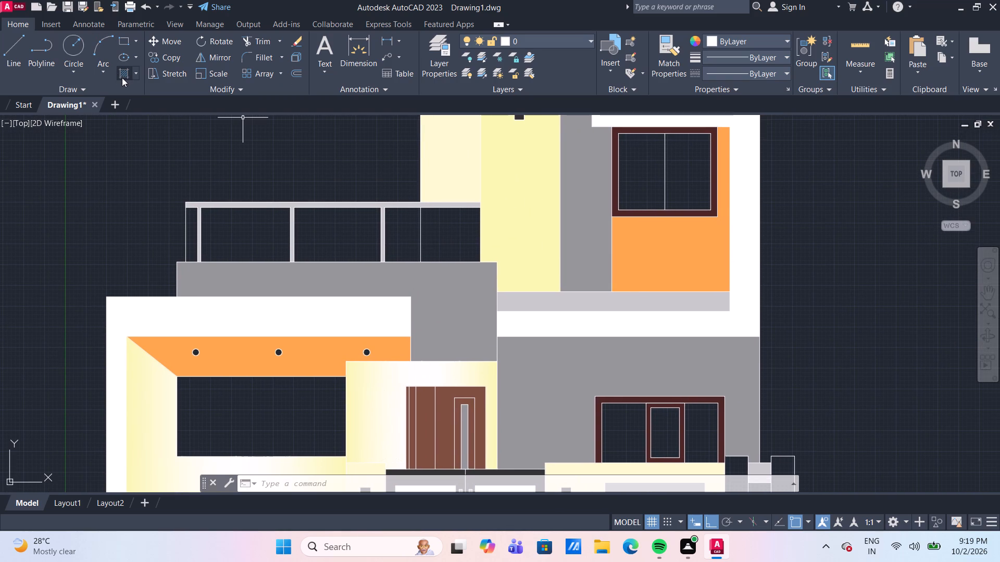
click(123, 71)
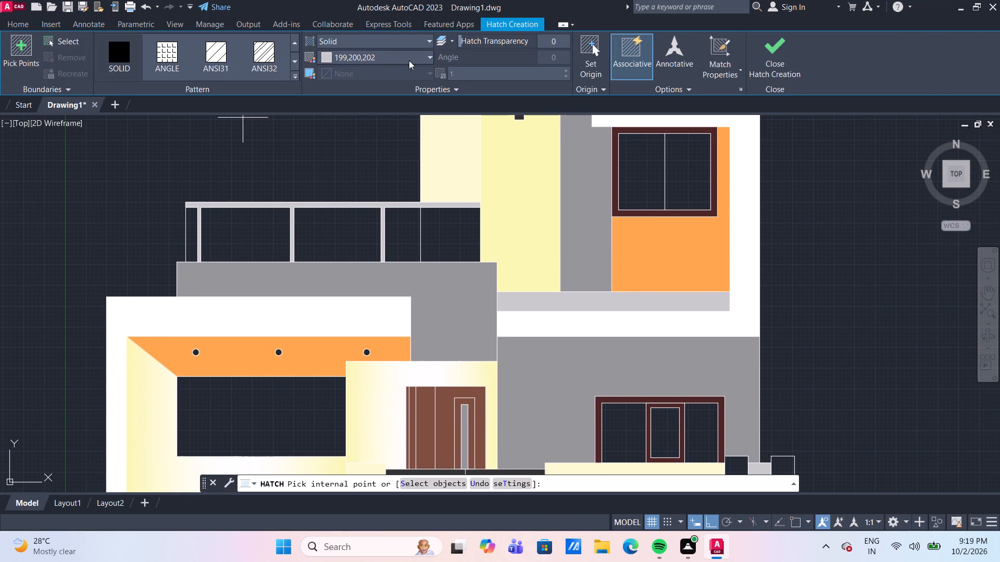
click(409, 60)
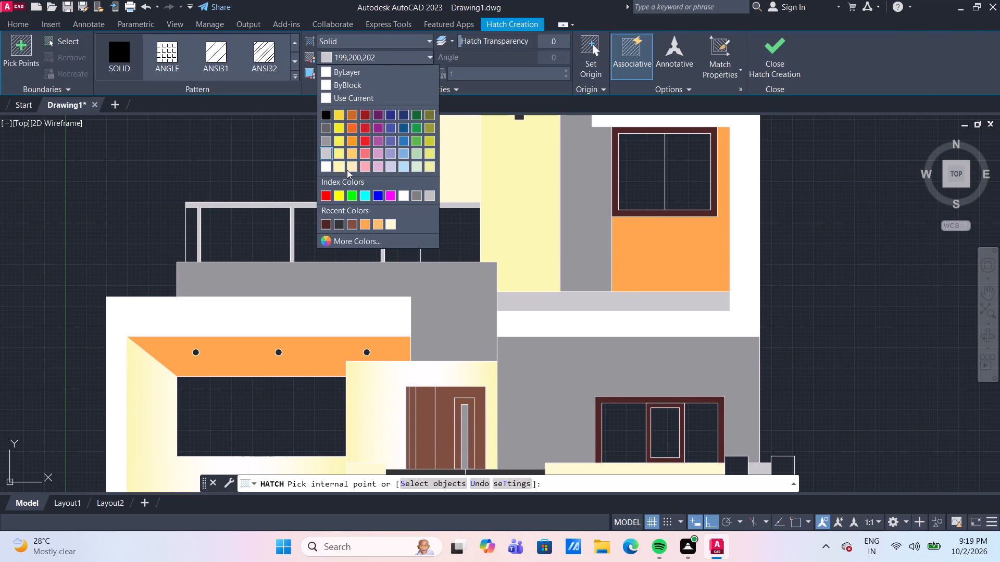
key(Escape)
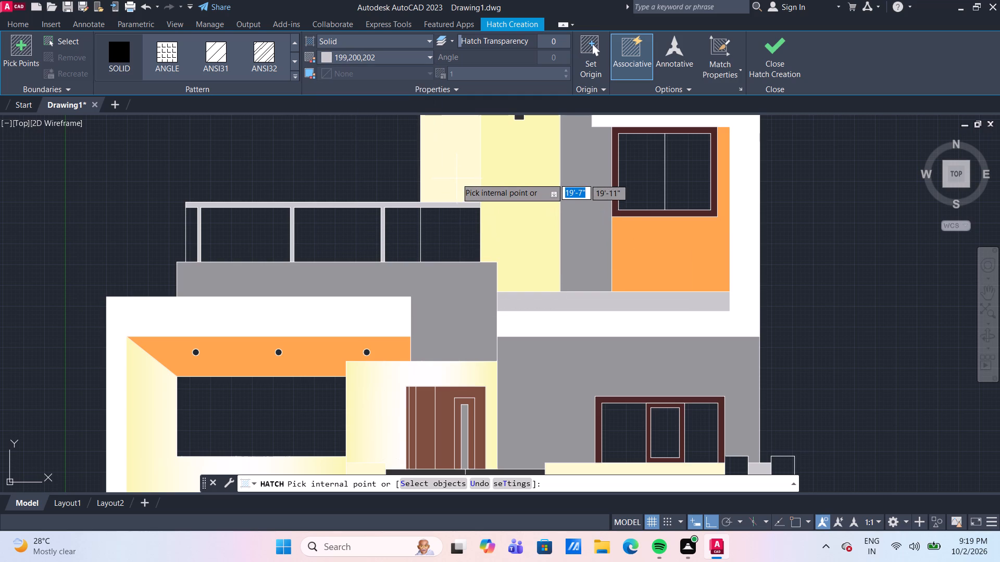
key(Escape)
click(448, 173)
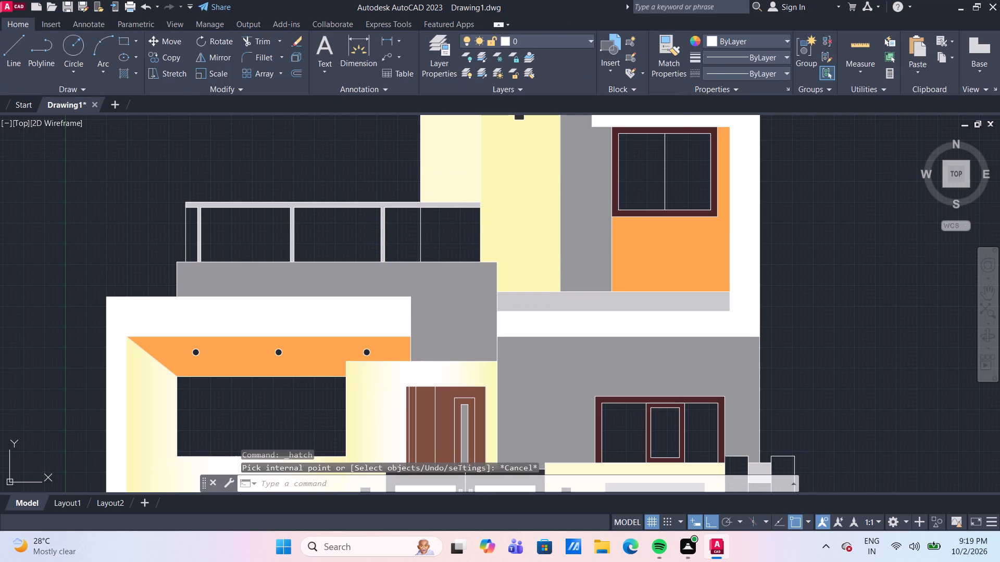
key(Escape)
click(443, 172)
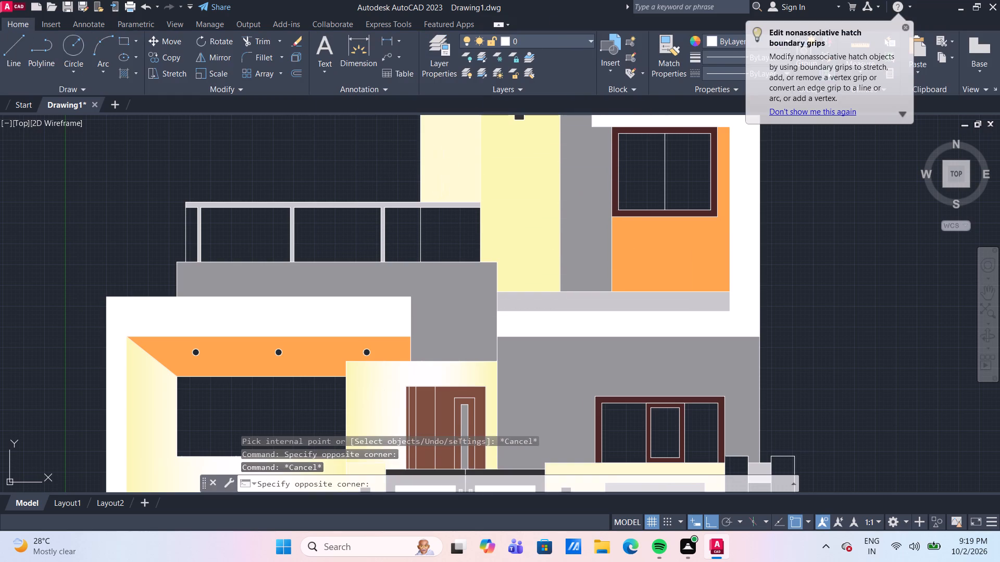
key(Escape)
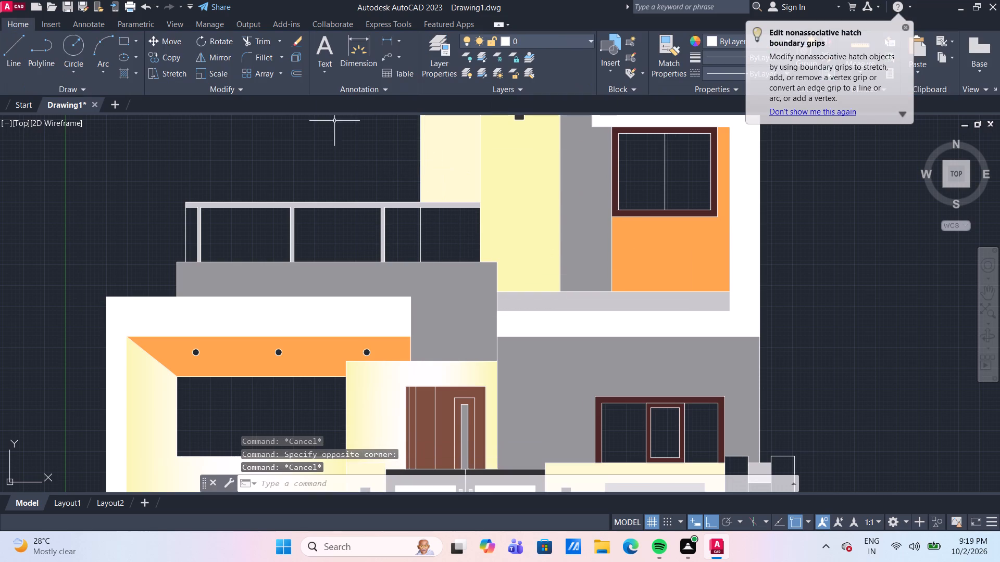
Fill the wall area behind the last bay of the balcony railing with a solid hatch in pale yellow 248,246,176.
click(126, 75)
click(396, 55)
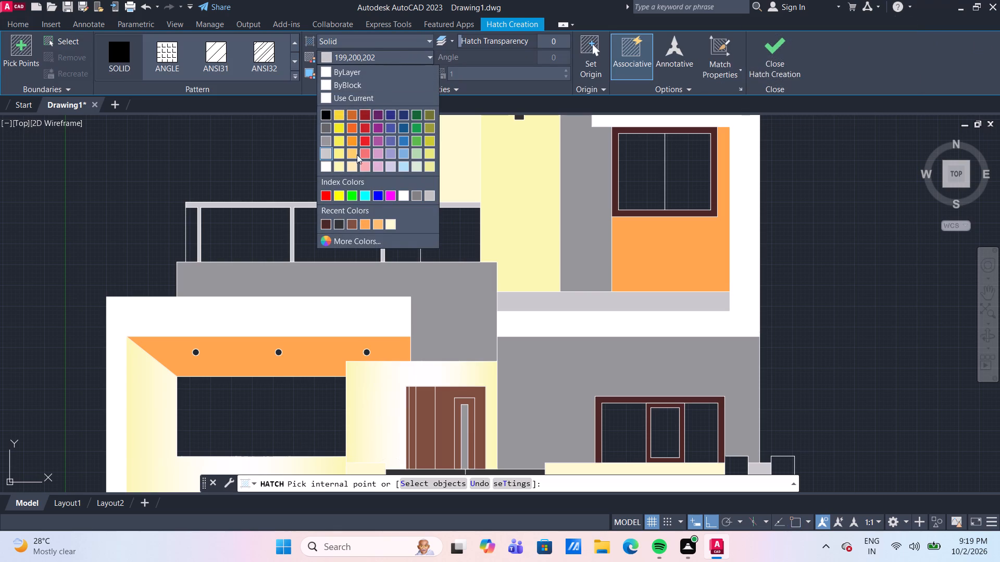
click(339, 169)
click(458, 238)
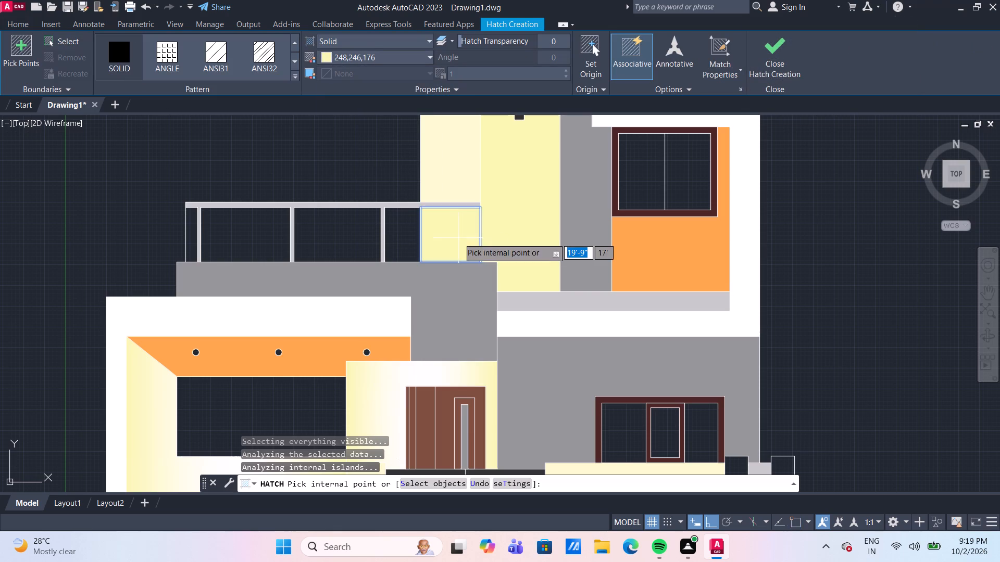
key(Escape)
Change the colour of the solid fill behind the railing's last bay to 251,249,208.
click(450, 237)
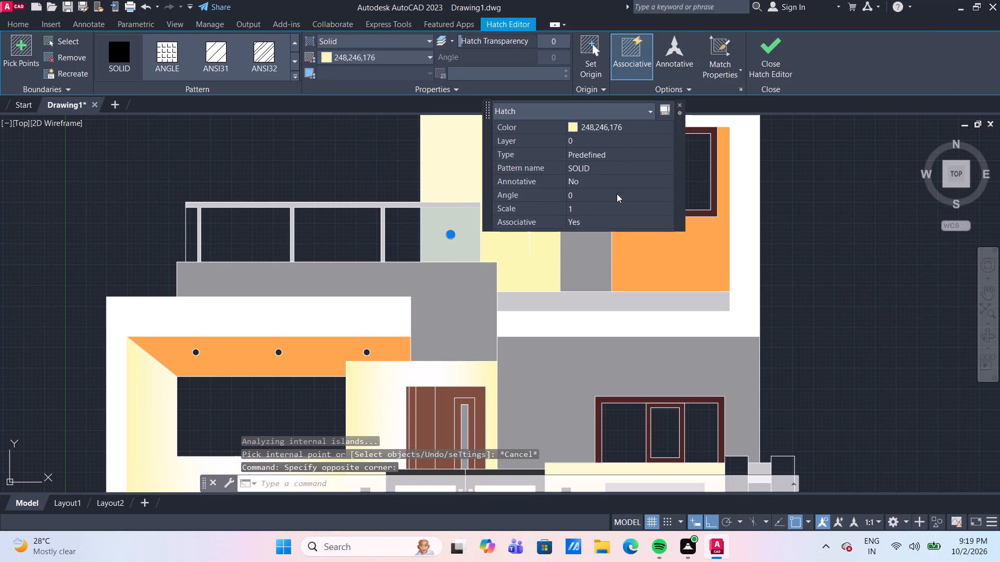
click(617, 126)
click(617, 126)
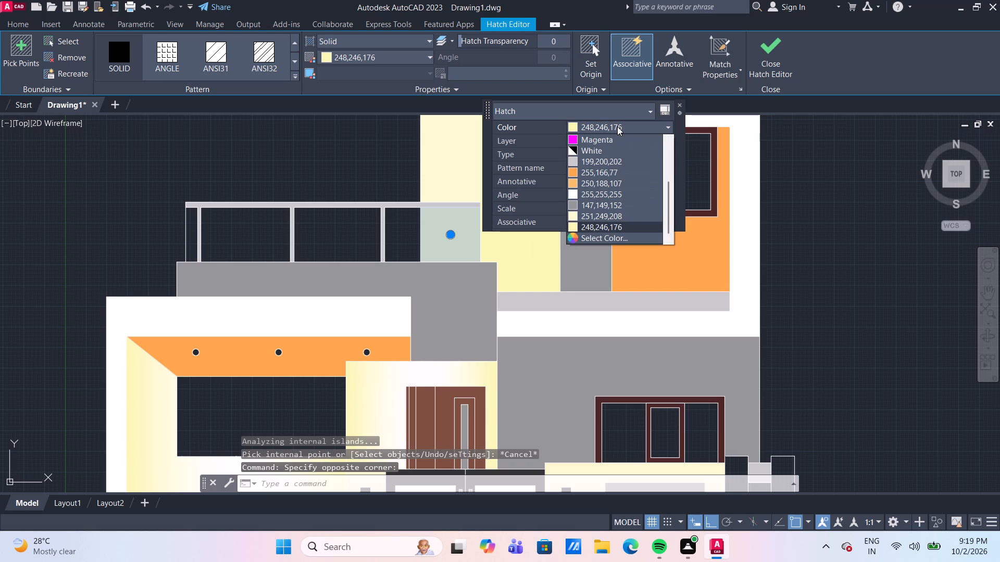
click(611, 216)
key(Escape)
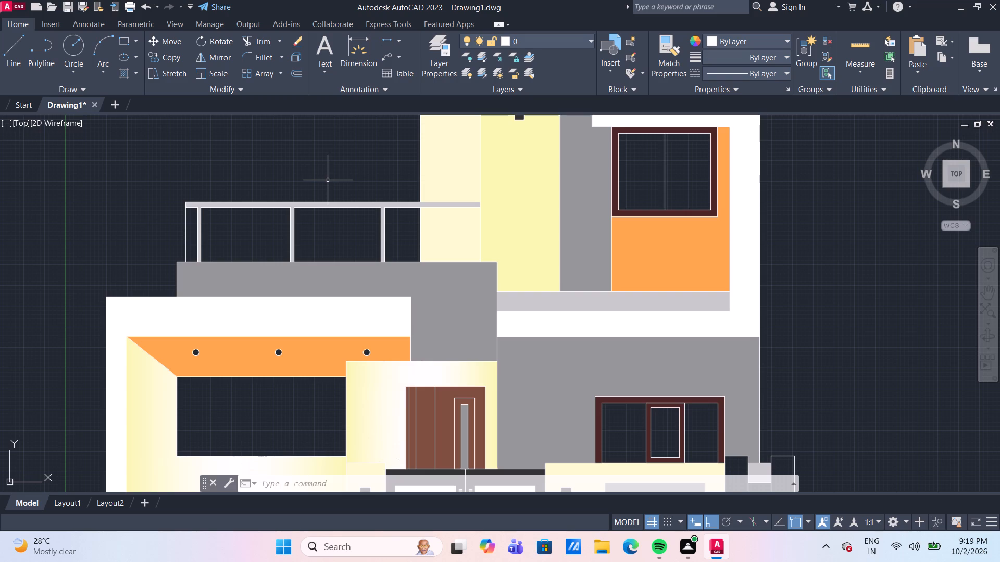
Hatch all the balcony railing's glass panels, including the one over the cream wall, with ANSI31 in light blue 173,221,247.
click(127, 71)
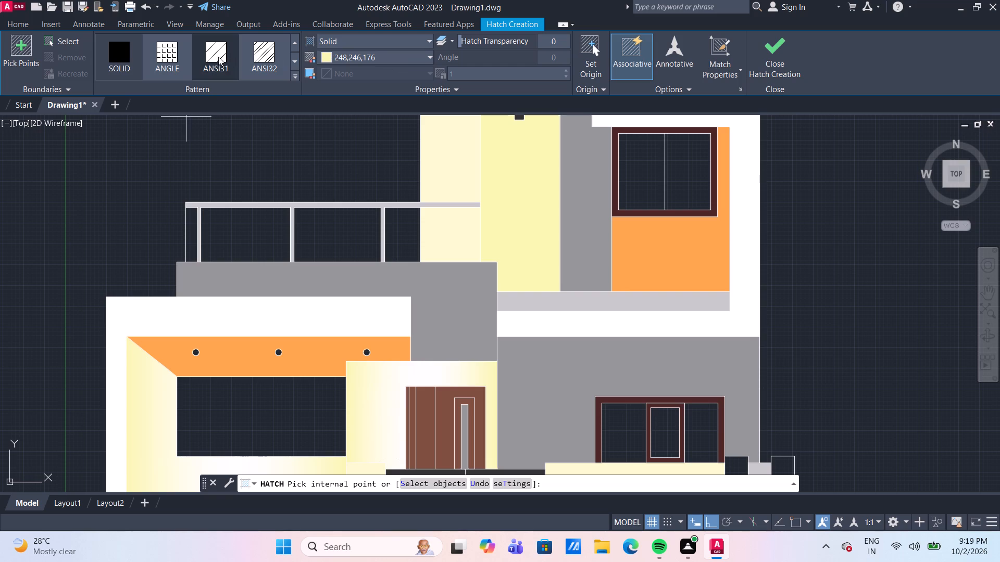
click(202, 60)
click(413, 62)
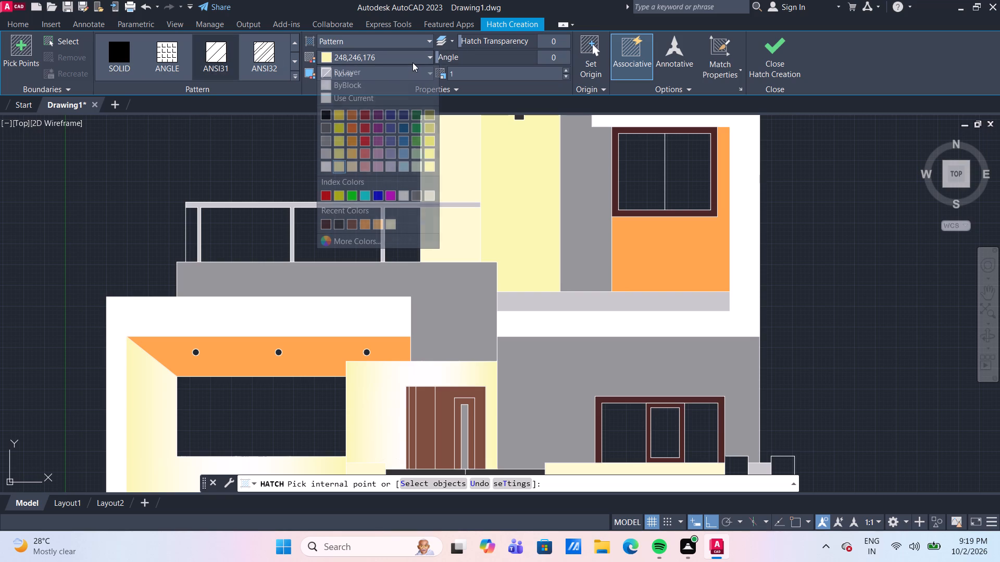
click(405, 167)
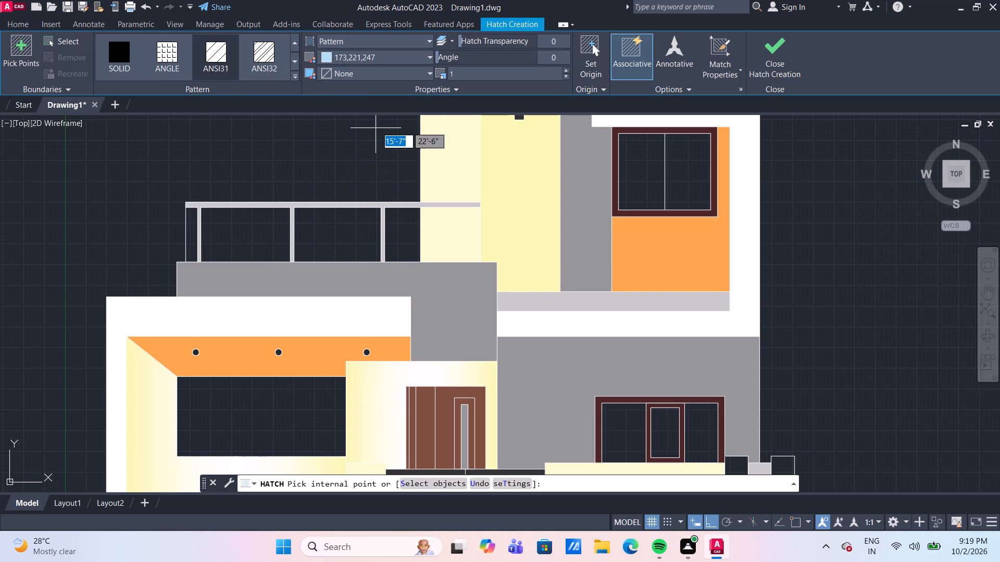
click(253, 238)
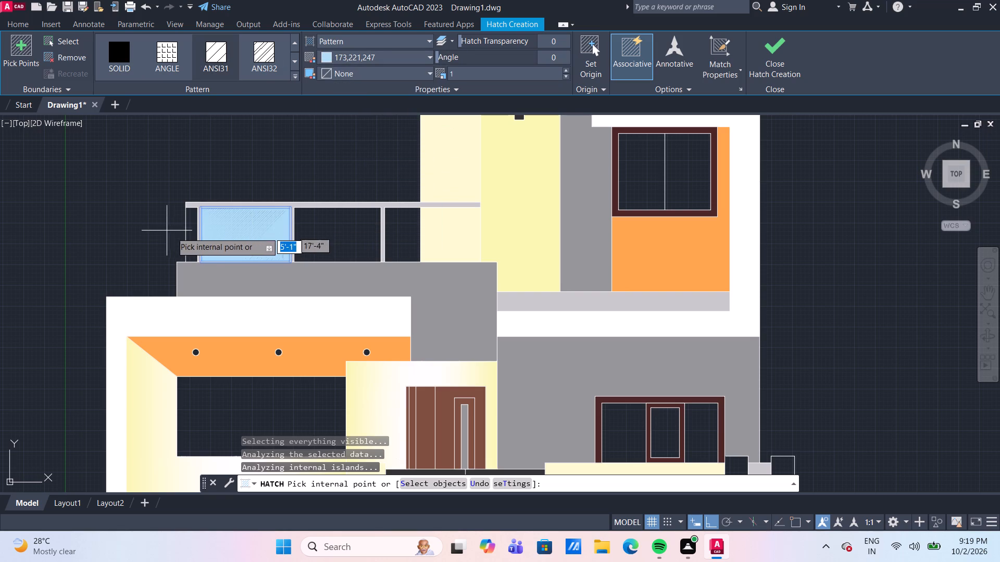
click(193, 234)
click(354, 246)
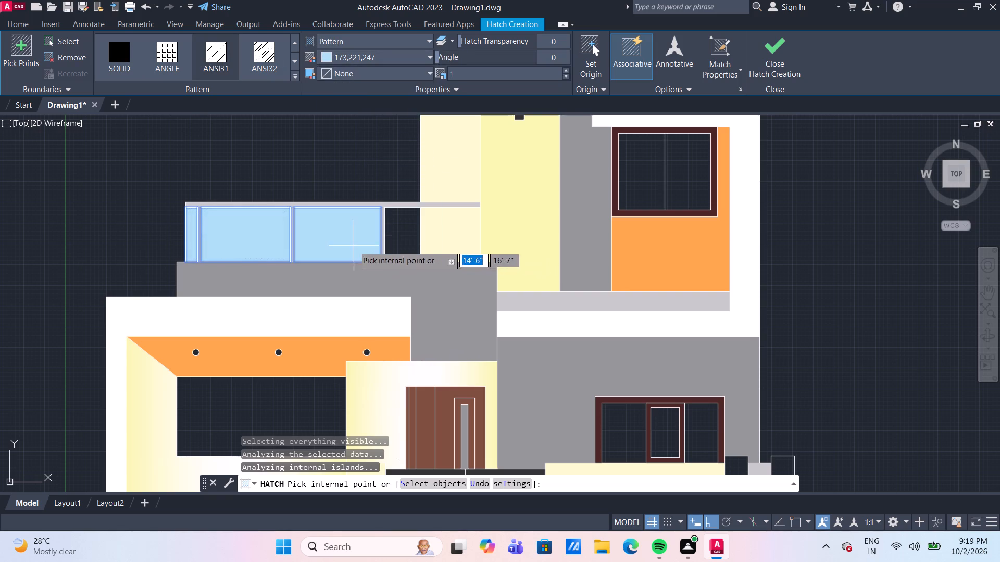
click(402, 239)
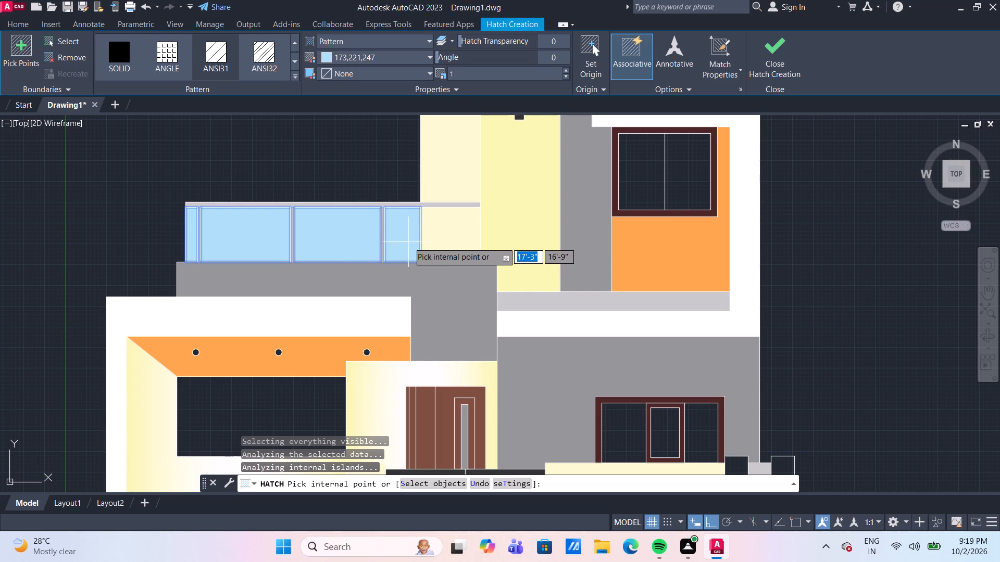
click(453, 238)
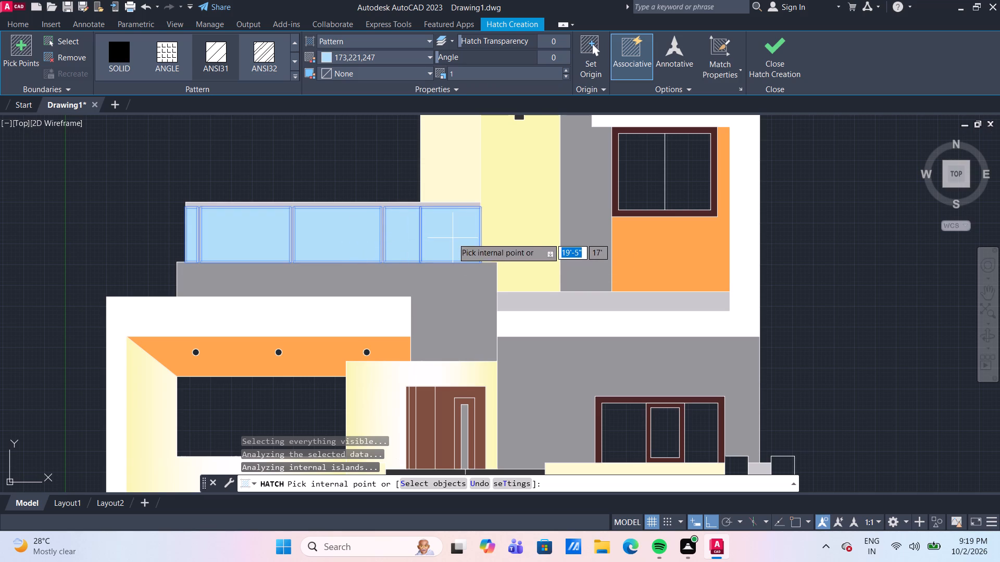
key(Escape)
Set the scale of the railing glass hatch to 10.
click(355, 237)
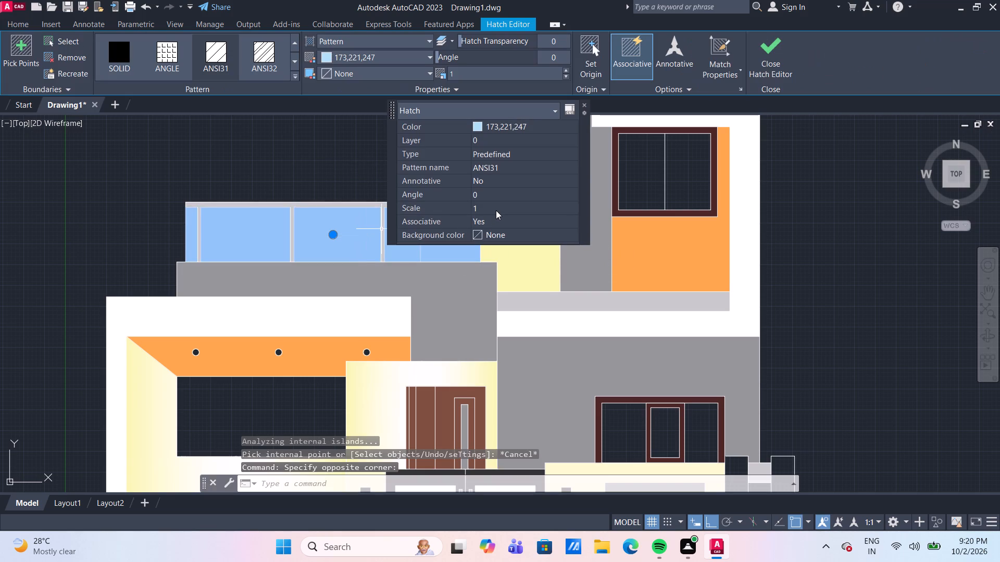
click(496, 210)
text(10)
key(Return)
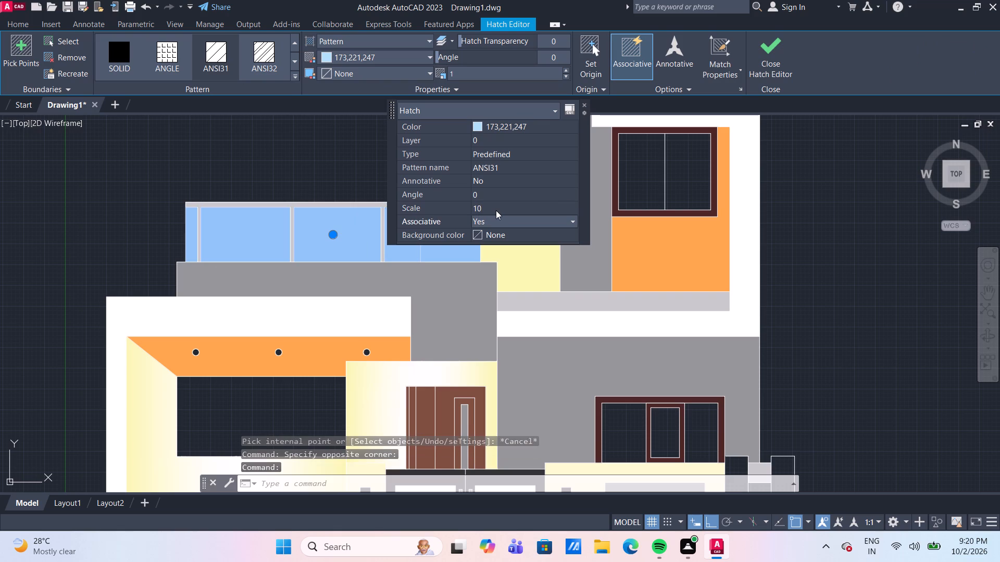
key(Escape)
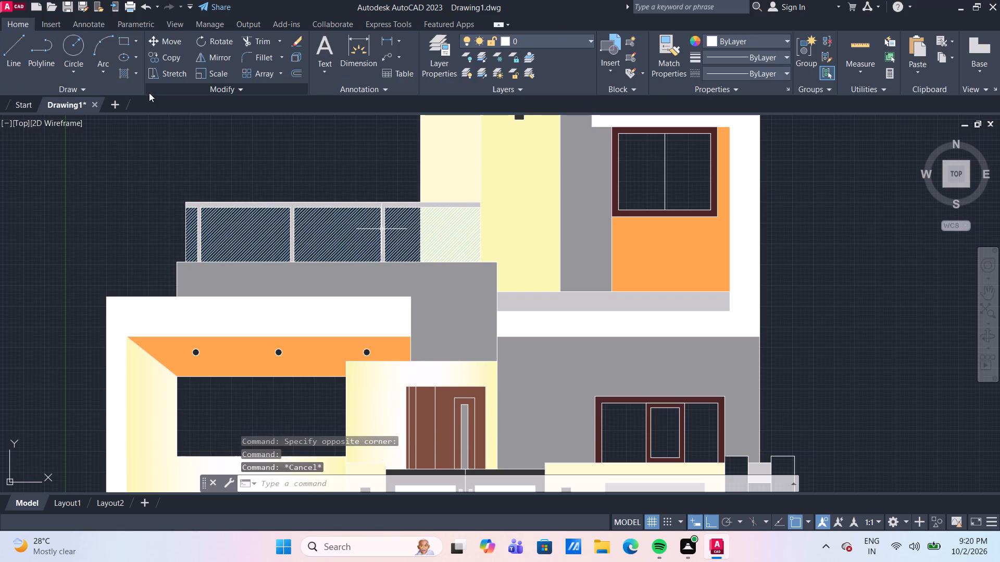
Fill the two tall boundary posts beside the cream compound wall with a solid hatch in white 255,255,255.
scroll(220, 157, down, 2)
middle_drag(246, 143, 242, 170)
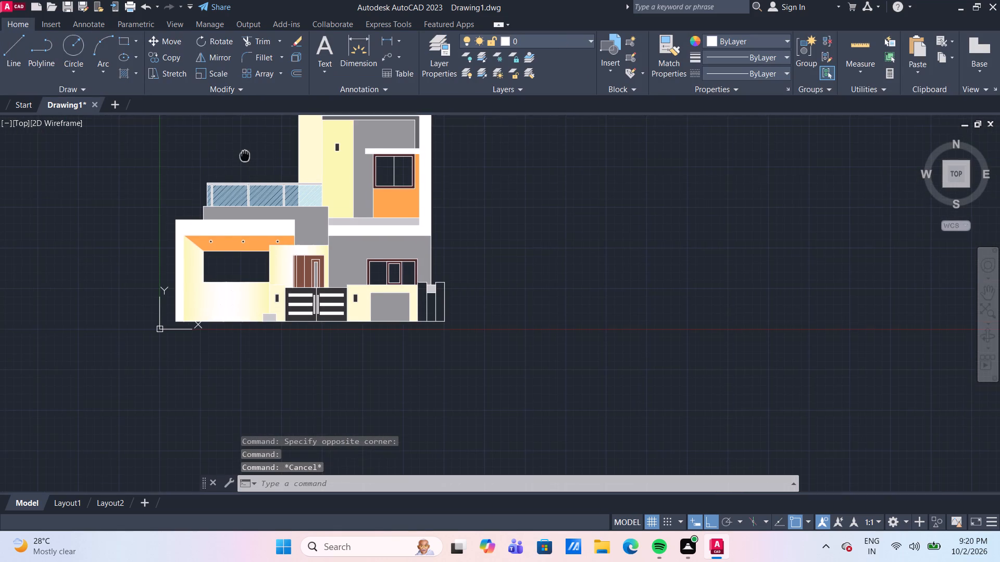
middle_drag(242, 170, 242, 170)
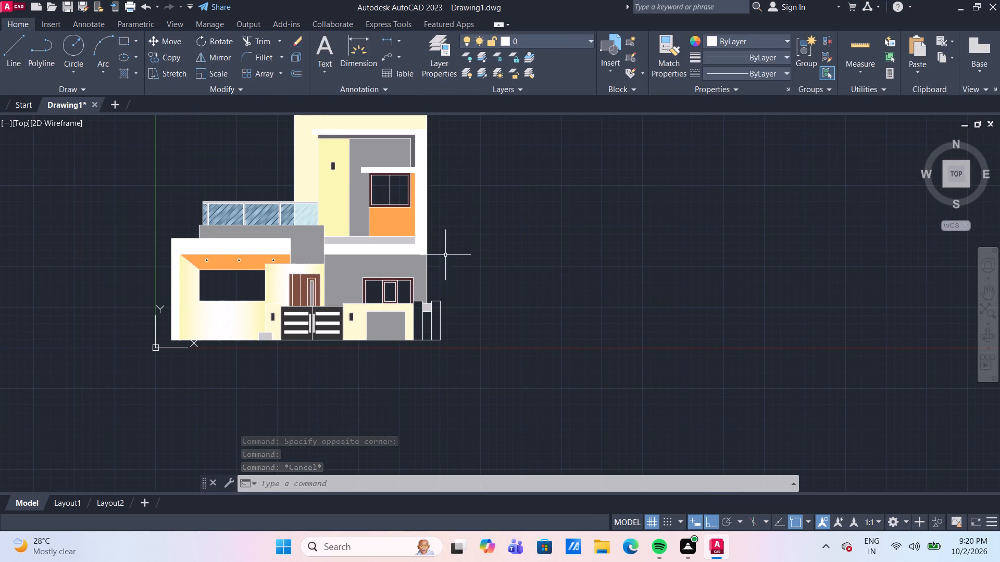
scroll(496, 266, up, 1)
middle_drag(500, 266, 584, 279)
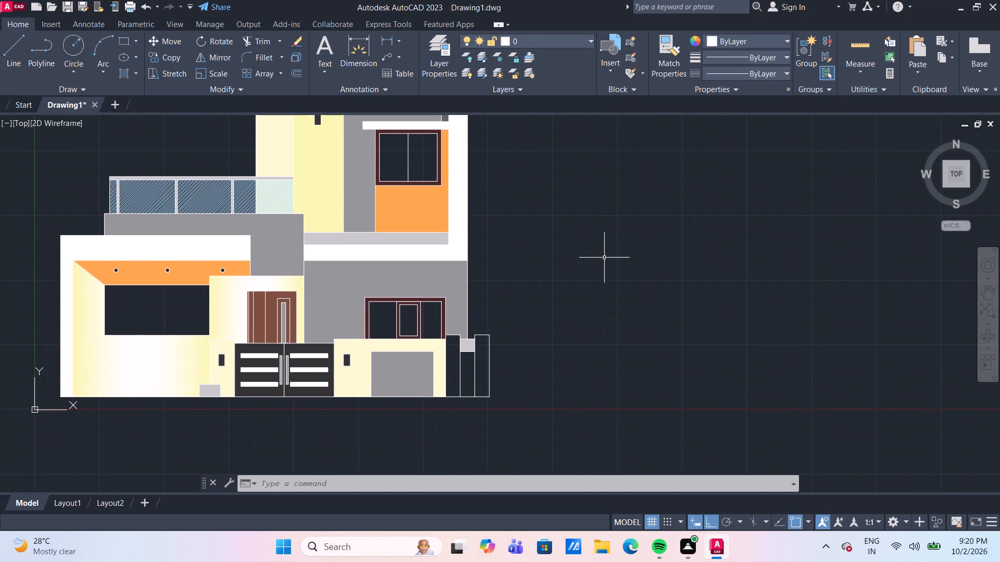
scroll(496, 384, up, 1)
middle_drag(495, 374, 512, 354)
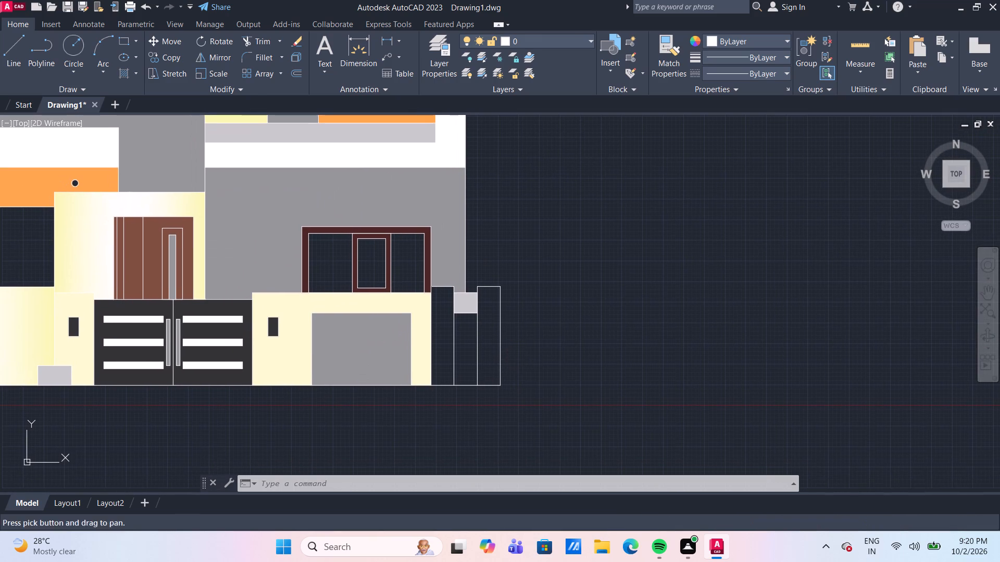
click(124, 77)
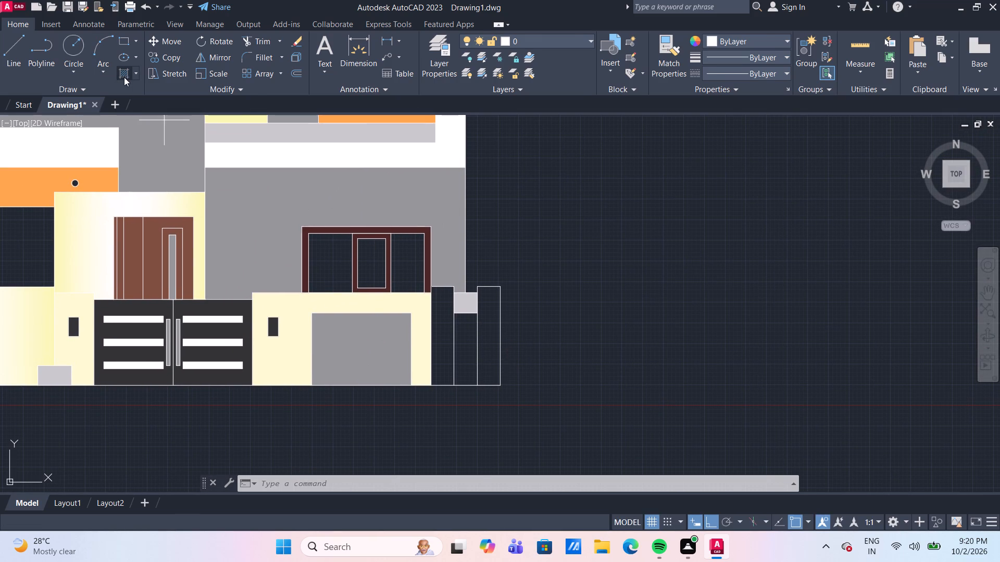
click(122, 56)
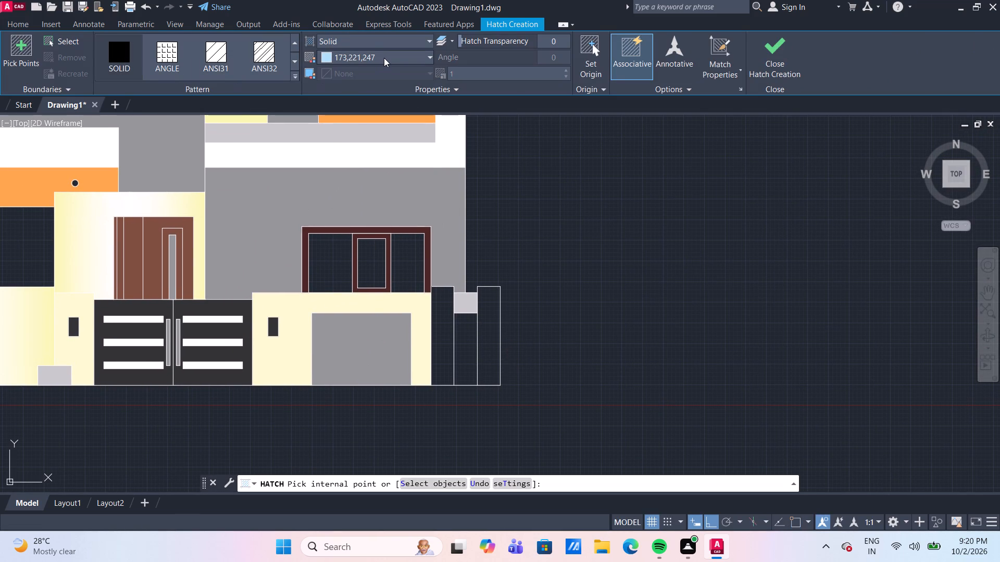
click(384, 58)
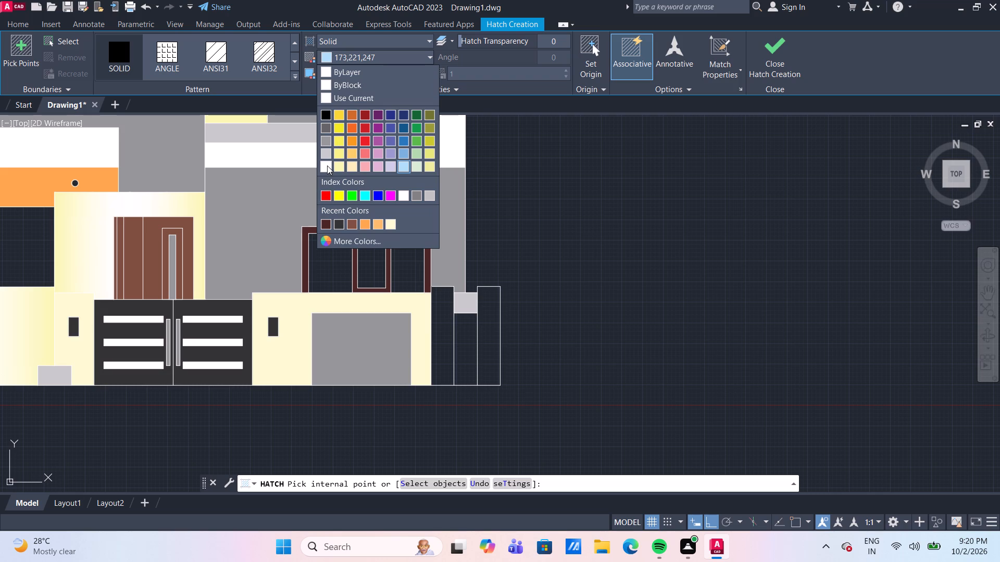
click(327, 165)
click(493, 337)
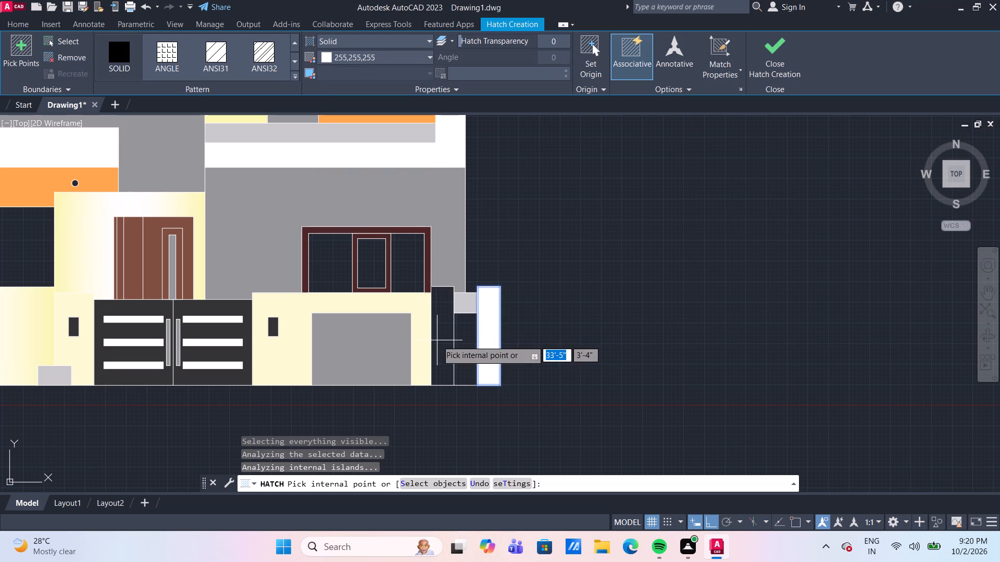
click(437, 340)
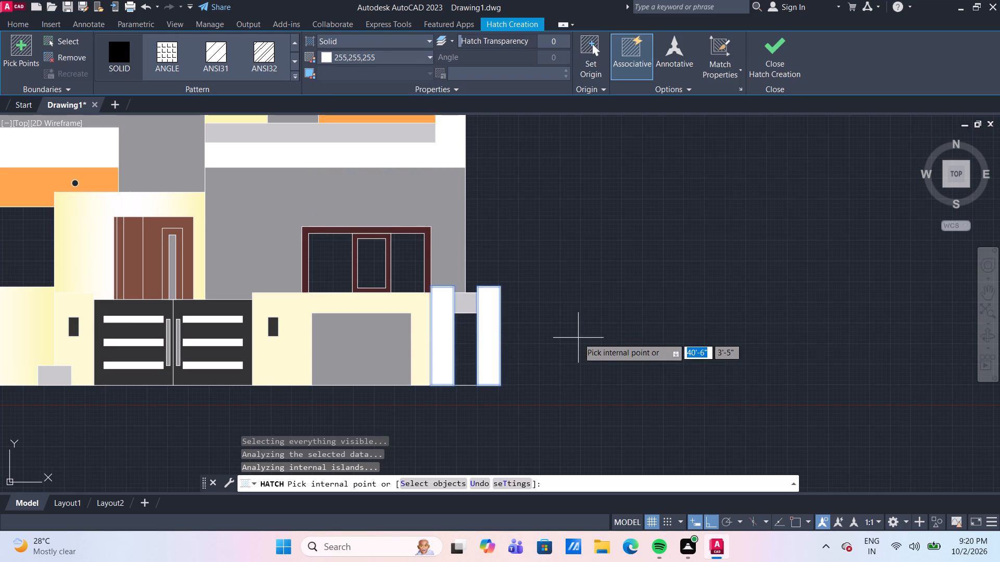
key(Return)
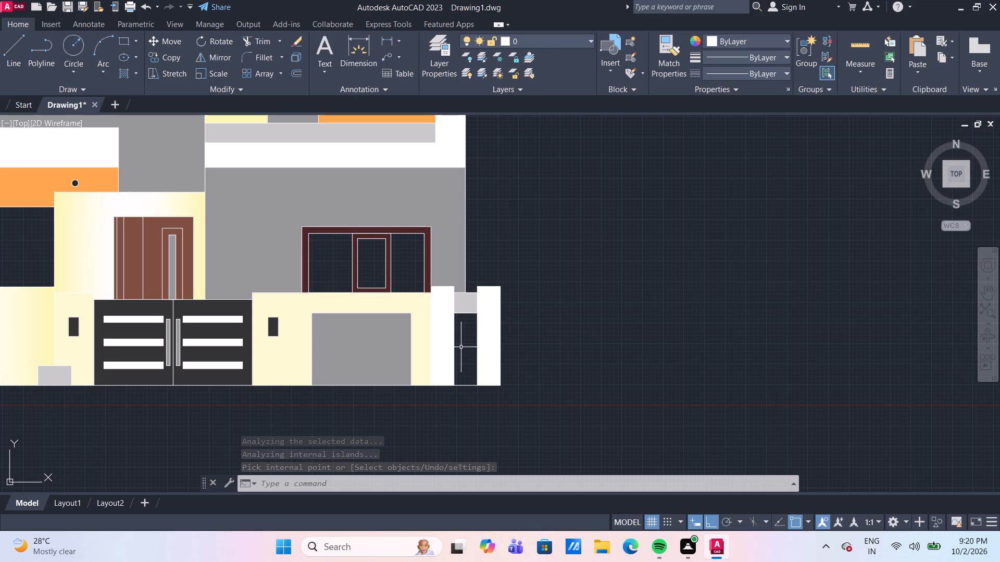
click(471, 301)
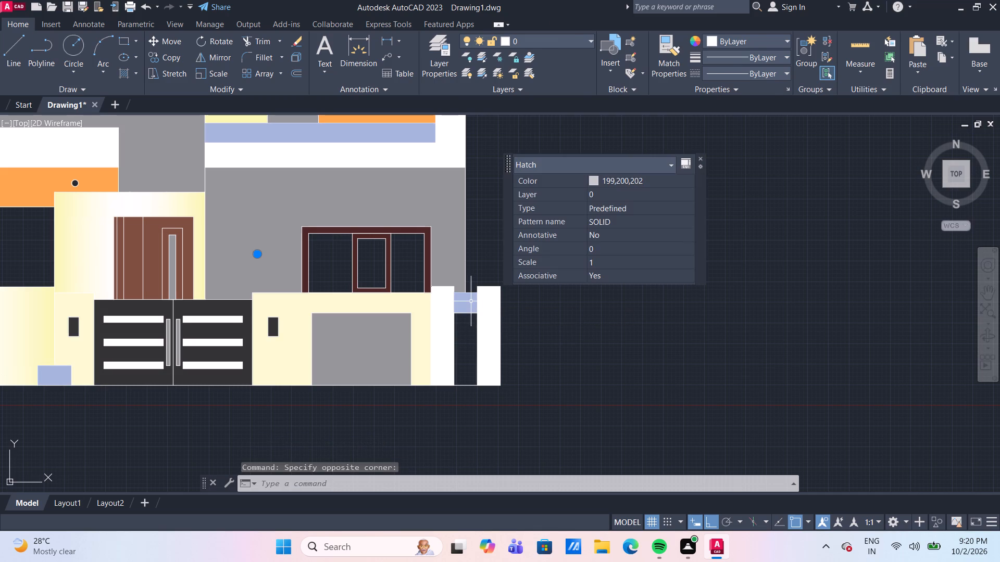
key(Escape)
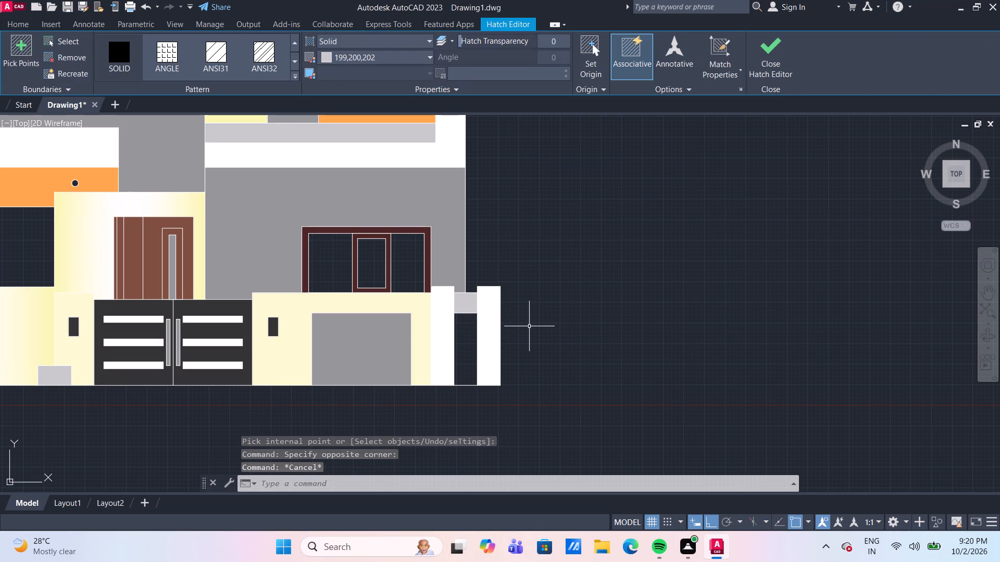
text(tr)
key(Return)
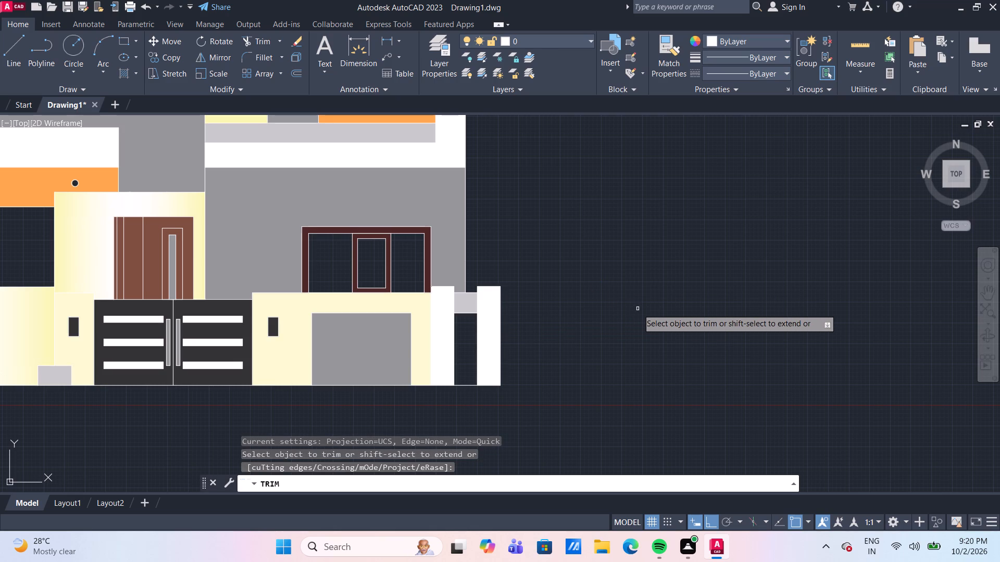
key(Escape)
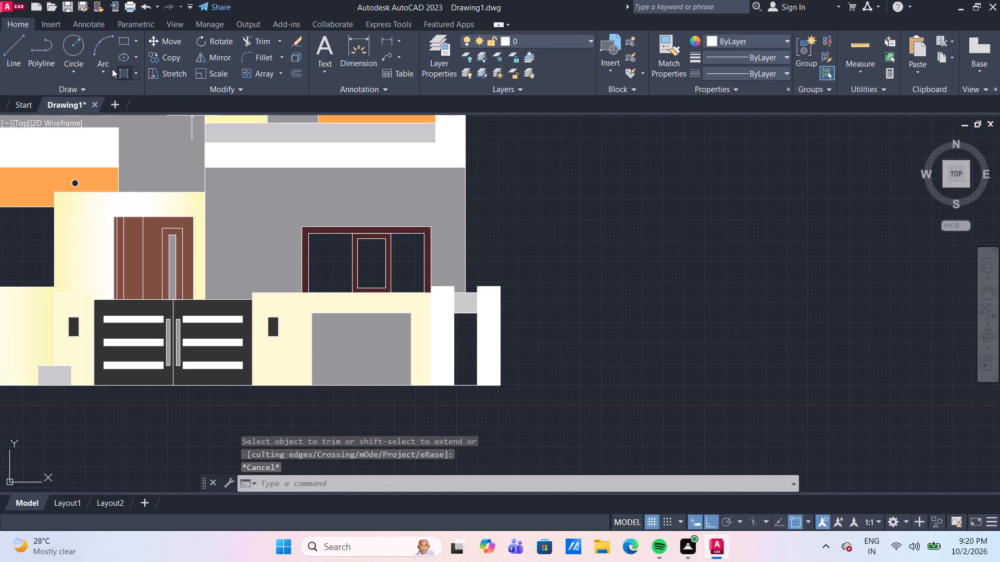
Fill the narrow panel between the two white boundary posts with a solid hatch in light grey 221,222,223.
click(129, 75)
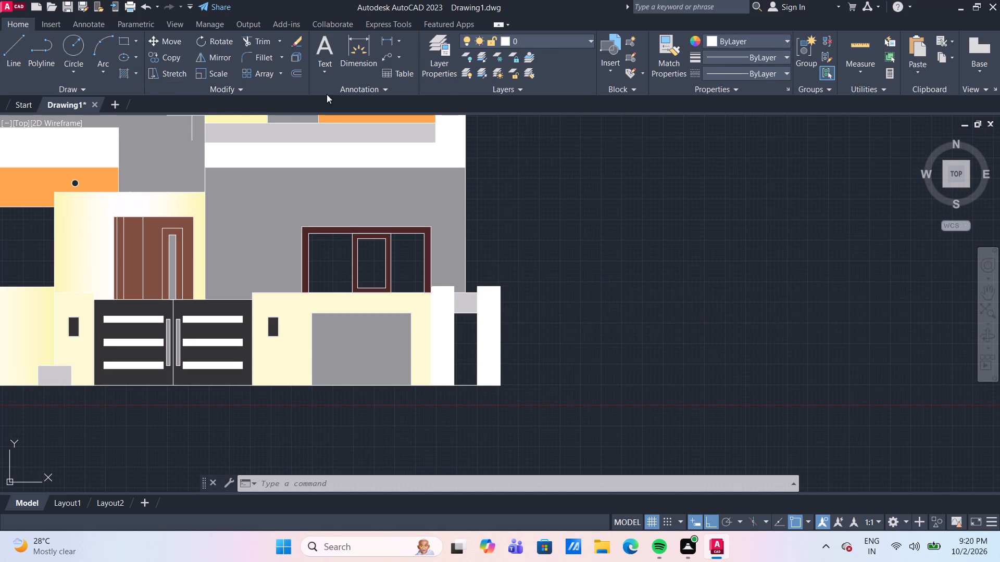
click(374, 50)
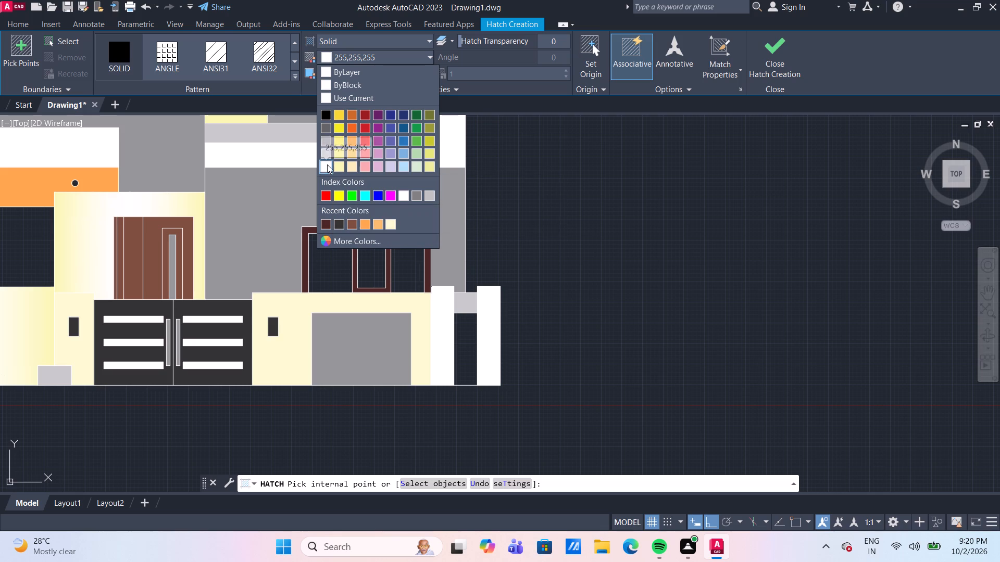
click(329, 156)
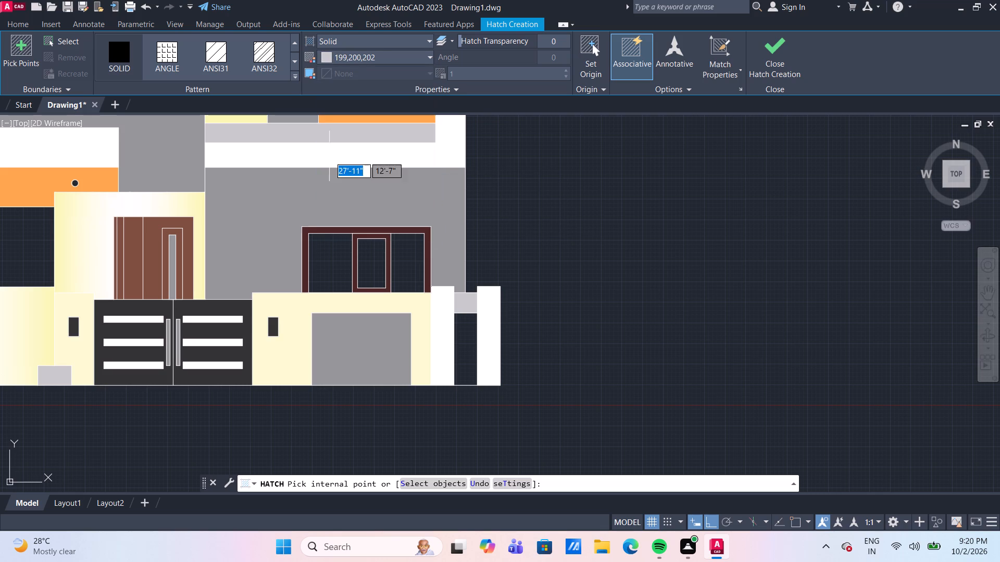
click(405, 55)
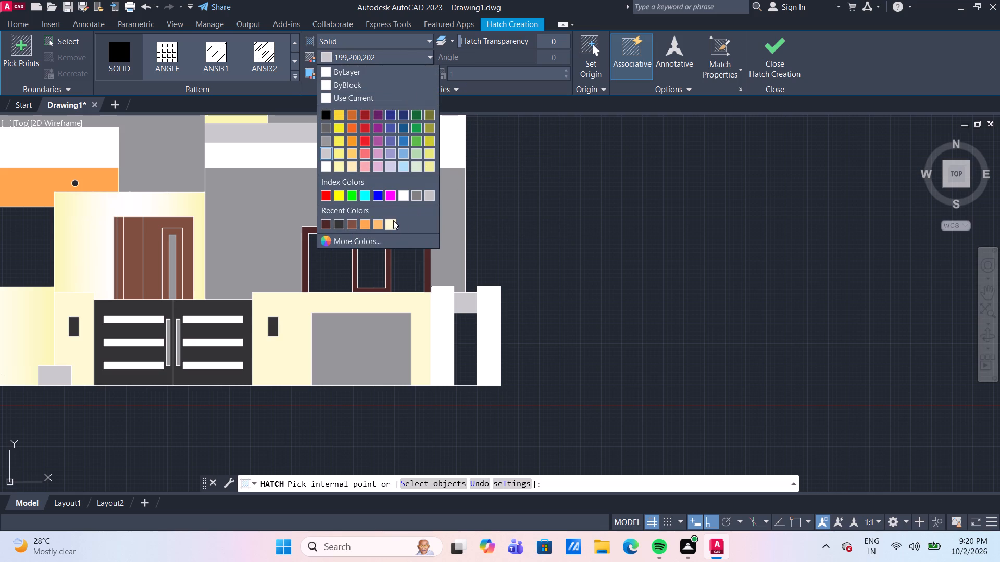
click(389, 243)
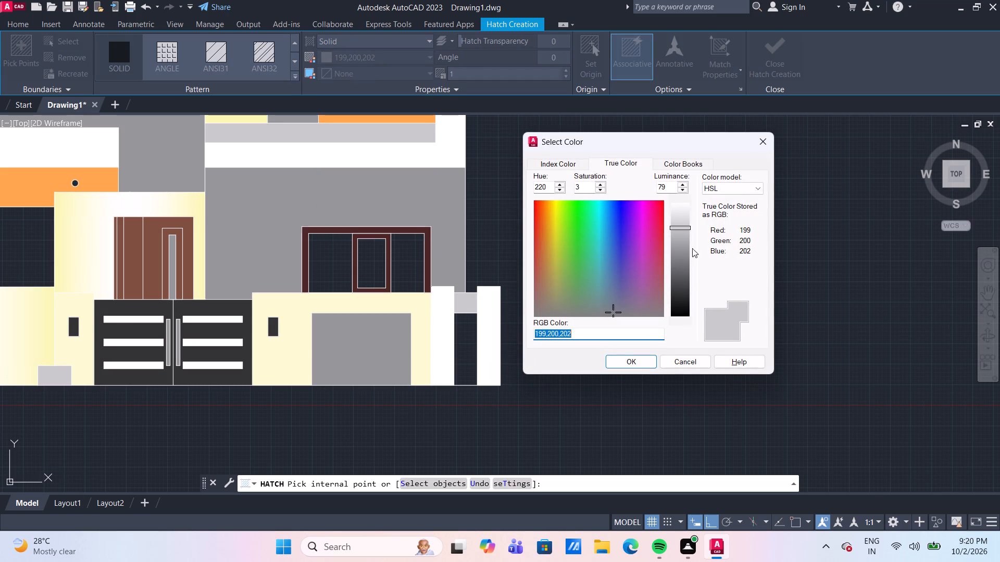
click(681, 219)
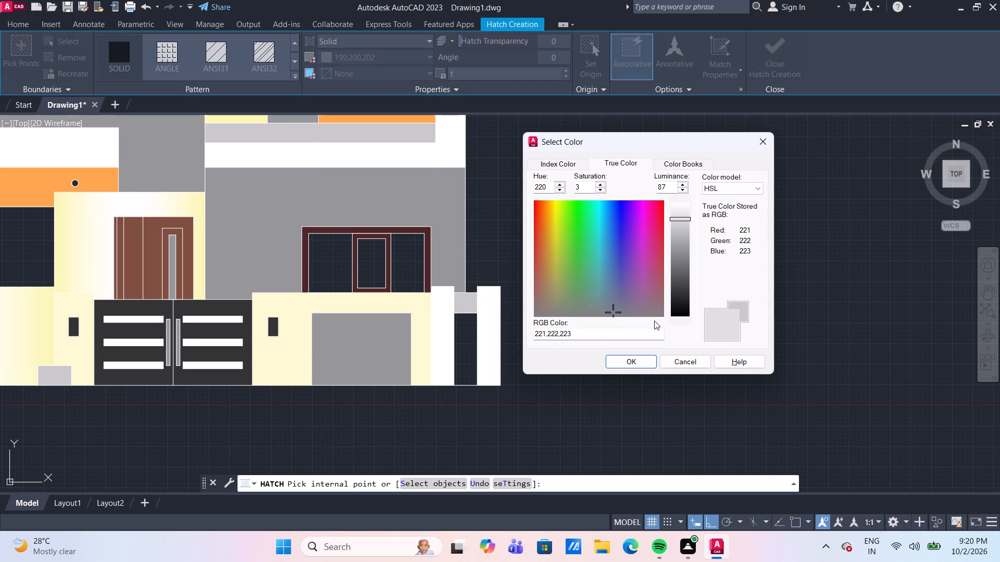
click(636, 364)
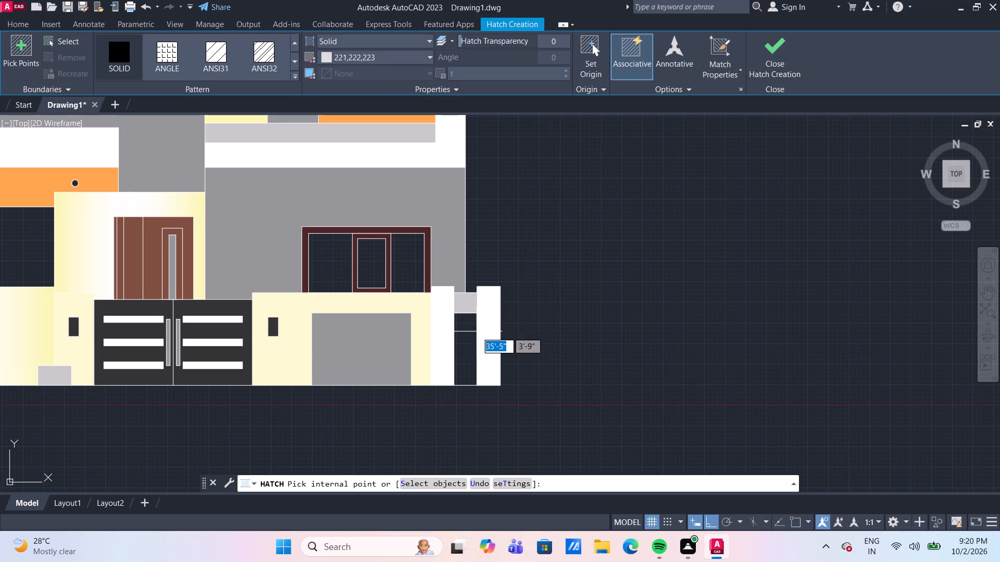
click(467, 339)
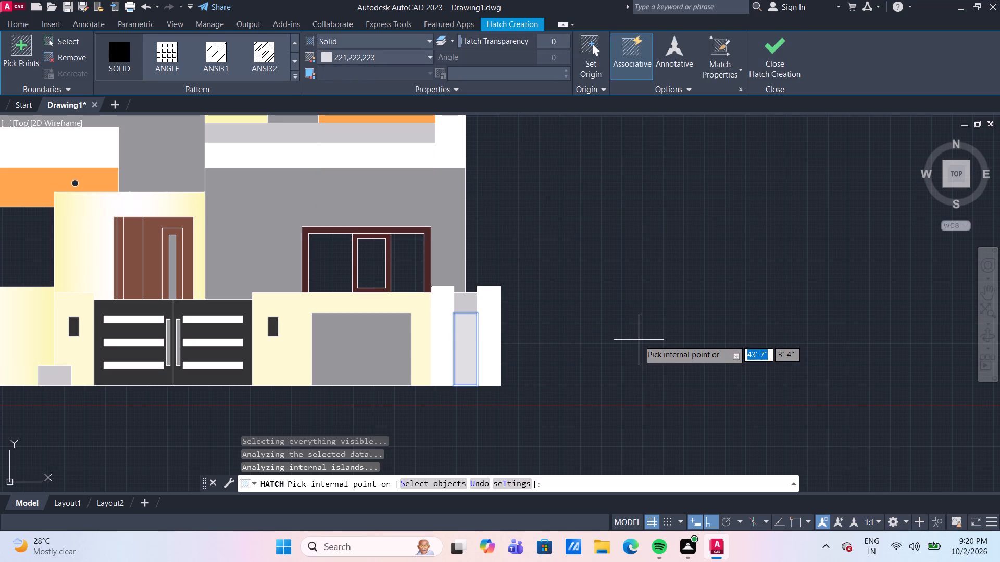
key(Escape)
Fill the rectangular opening in the carport's back wall with the same 221,222,223 solid hatch.
scroll(630, 343, down, 1)
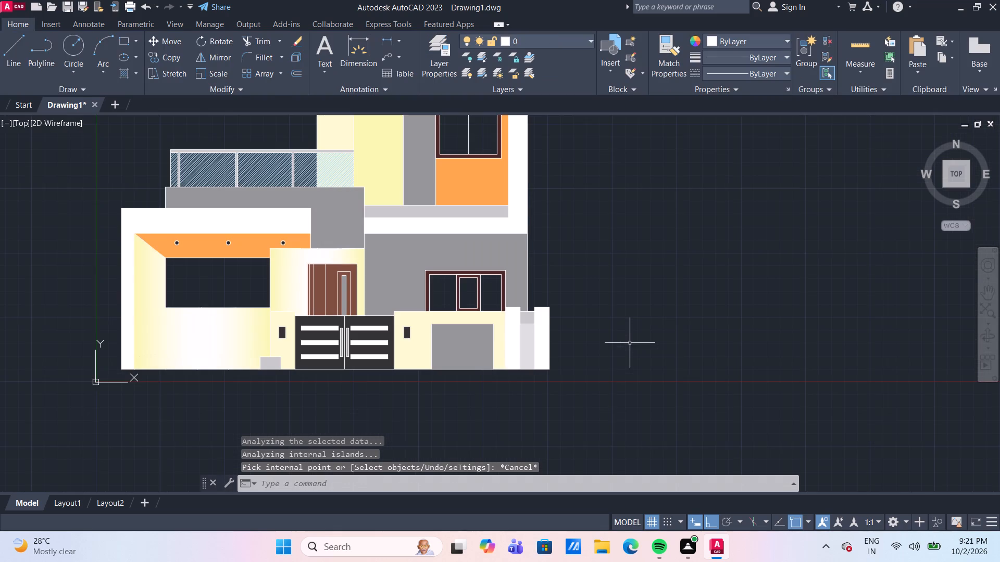
middle_drag(509, 398, 560, 387)
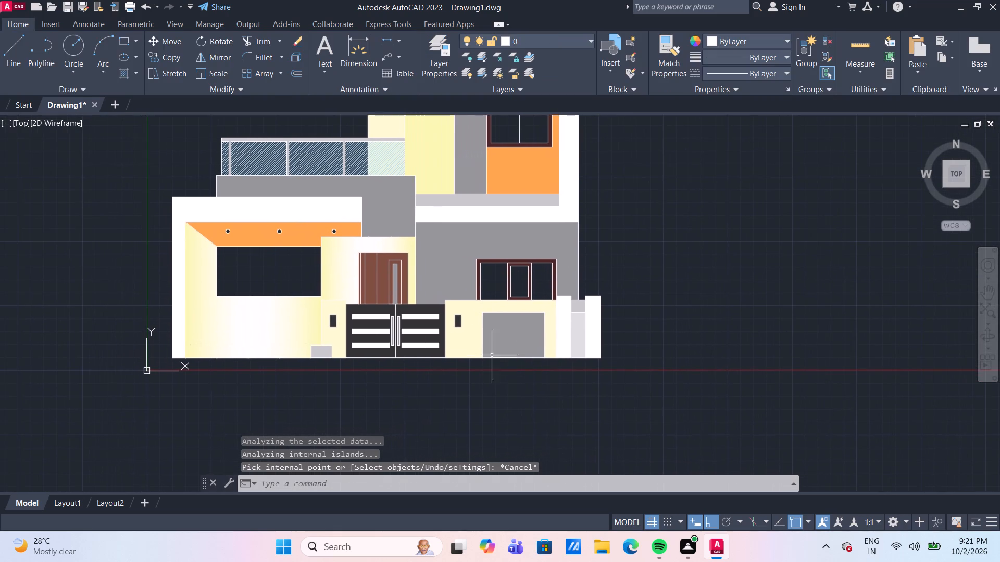
middle_drag(387, 363, 431, 381)
middle_drag(333, 311, 340, 315)
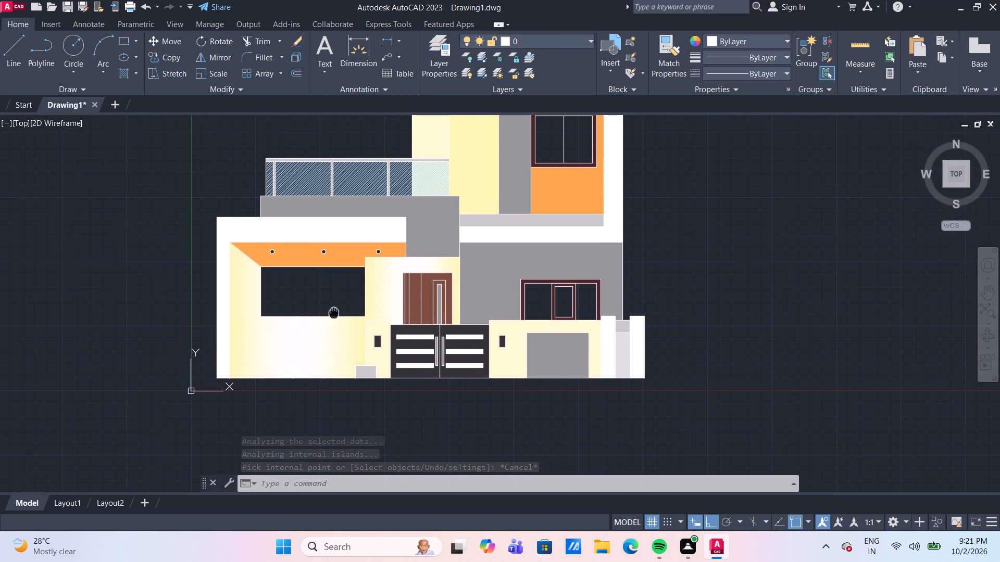
middle_drag(340, 315, 364, 348)
middle_drag(362, 348, 376, 331)
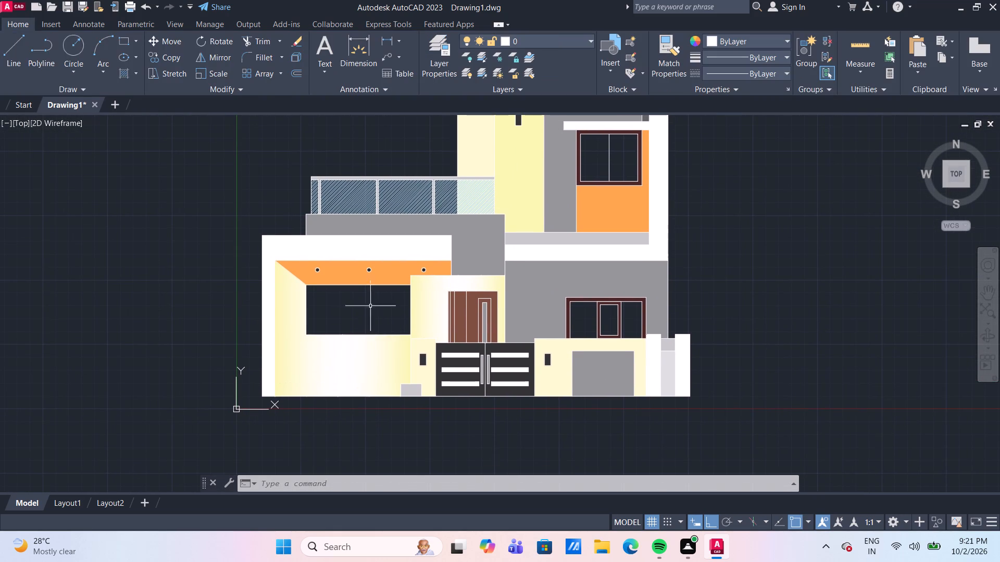
middle_drag(357, 313, 365, 289)
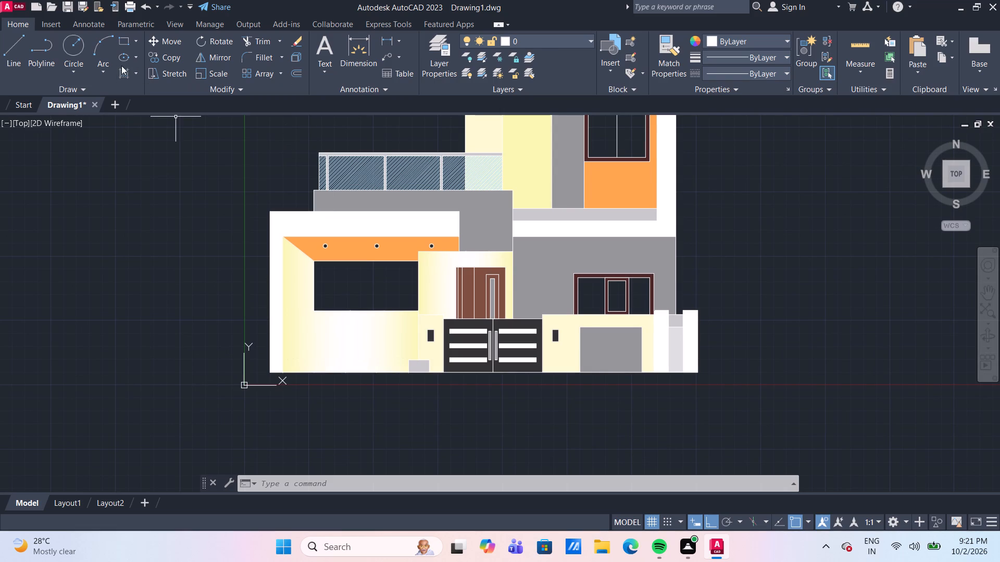
click(120, 76)
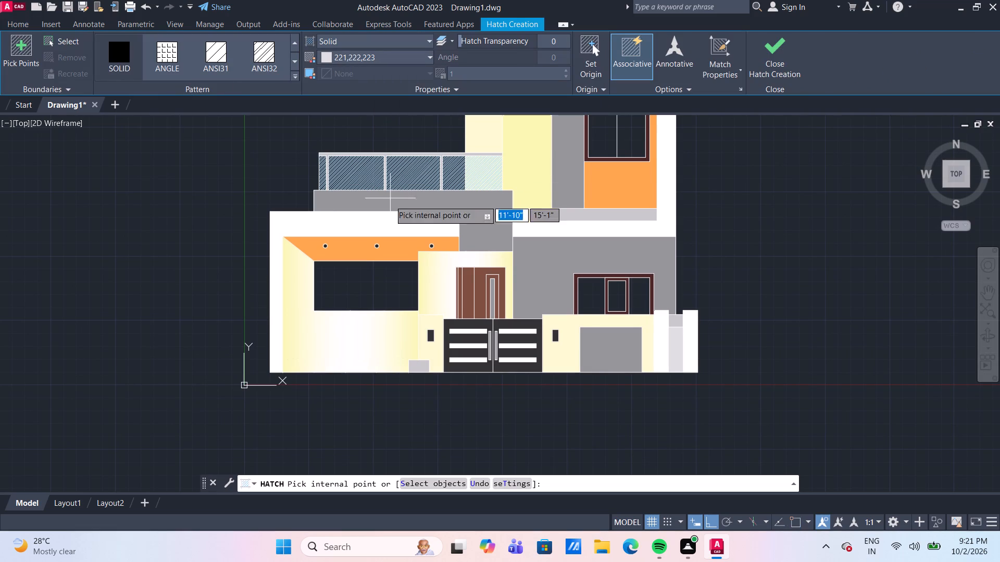
click(376, 292)
key(Escape)
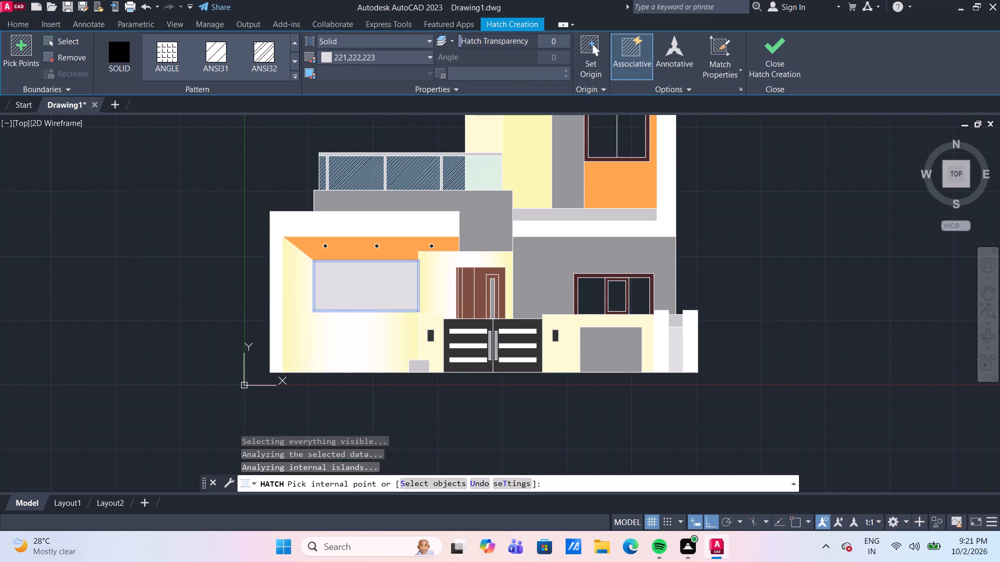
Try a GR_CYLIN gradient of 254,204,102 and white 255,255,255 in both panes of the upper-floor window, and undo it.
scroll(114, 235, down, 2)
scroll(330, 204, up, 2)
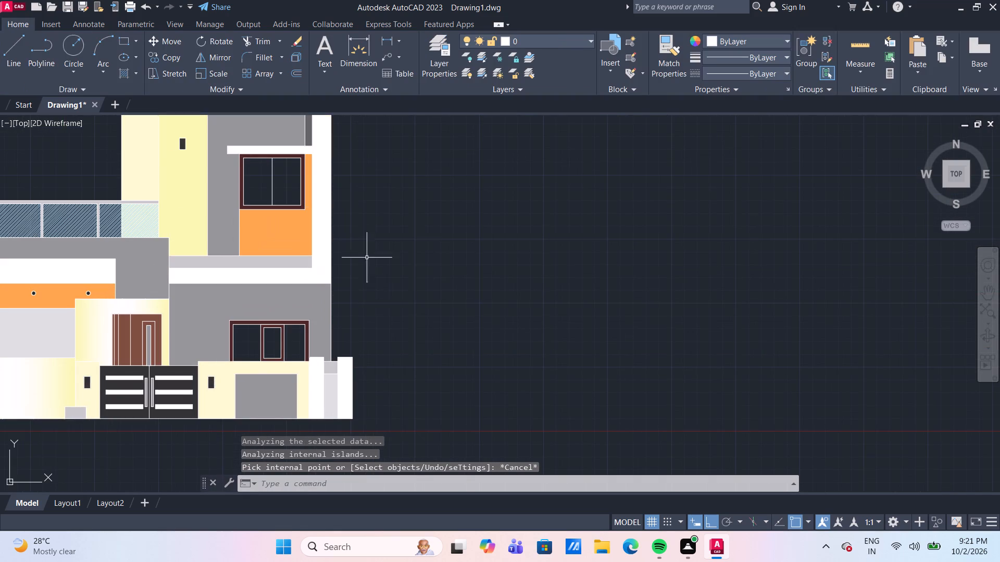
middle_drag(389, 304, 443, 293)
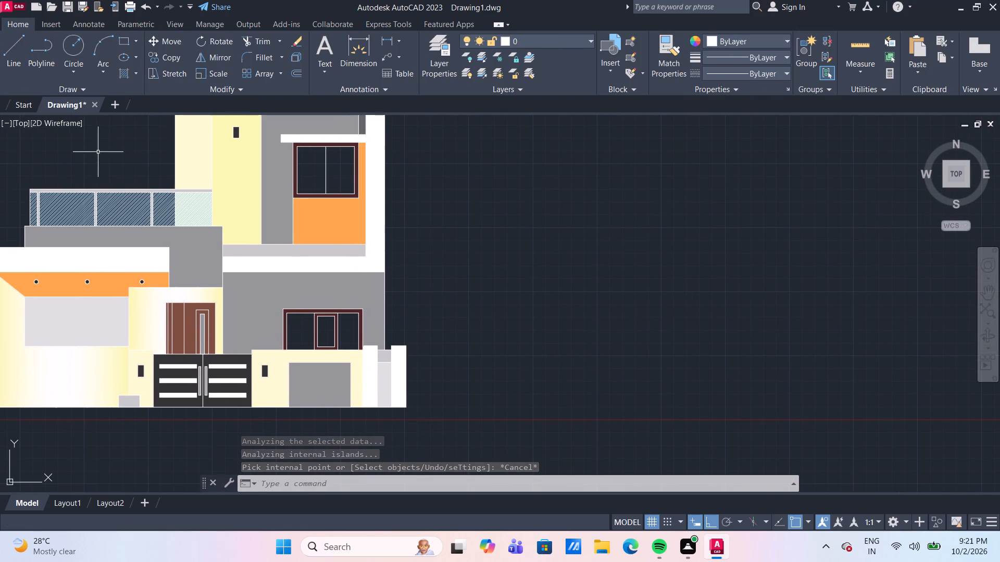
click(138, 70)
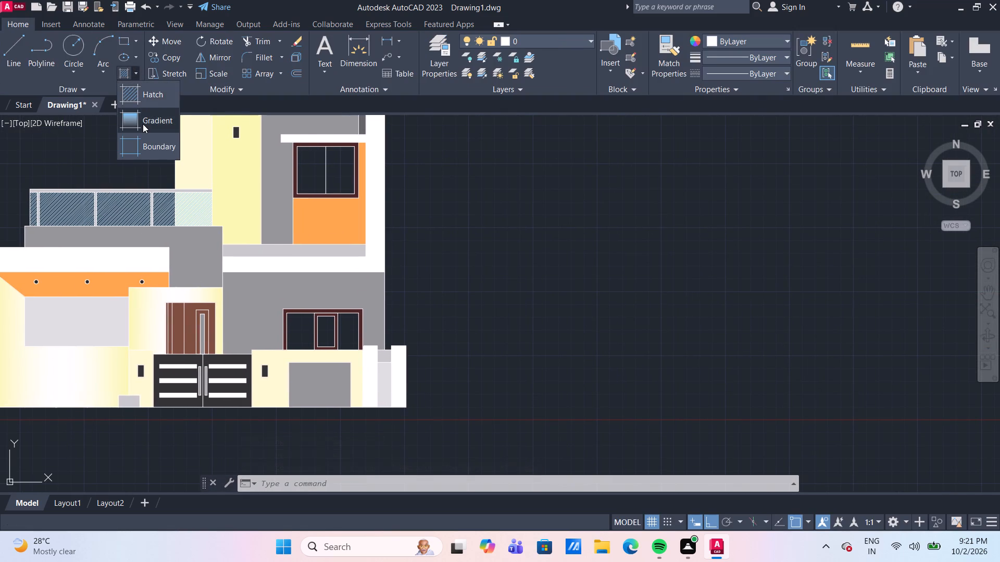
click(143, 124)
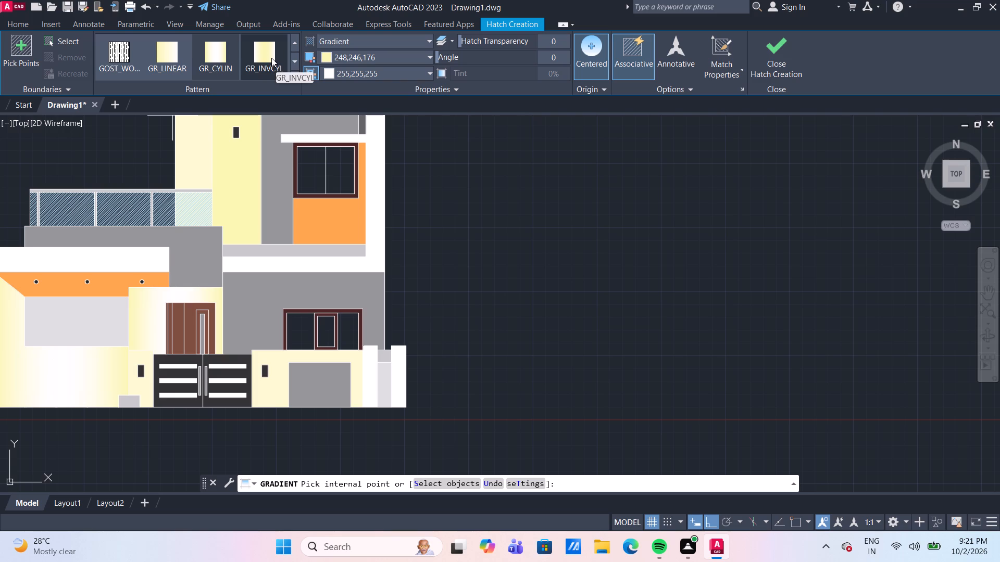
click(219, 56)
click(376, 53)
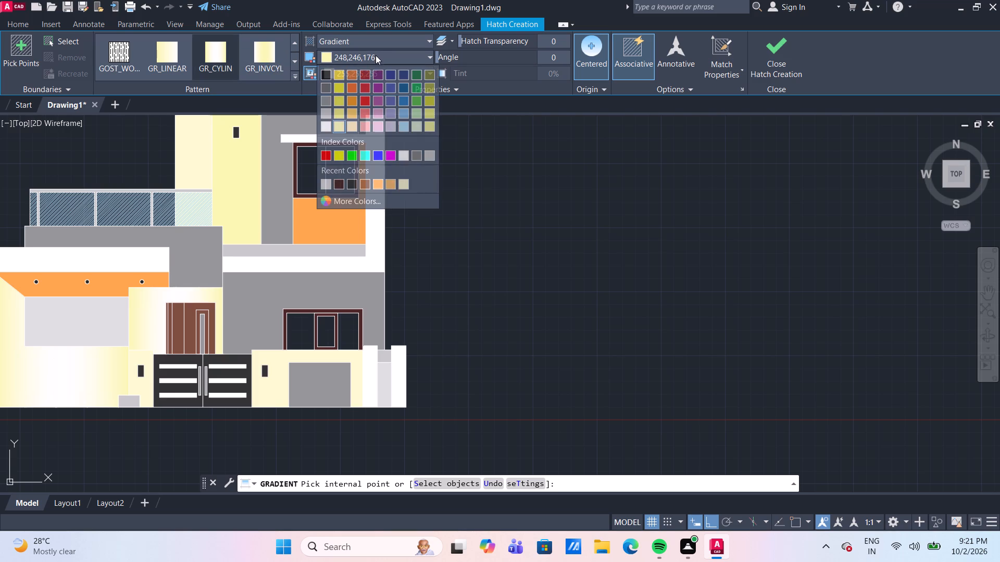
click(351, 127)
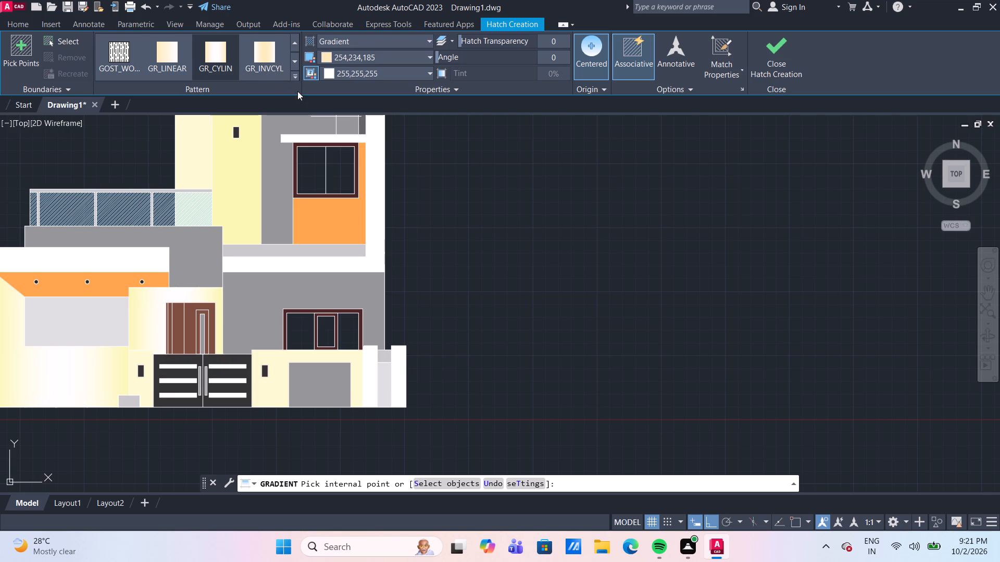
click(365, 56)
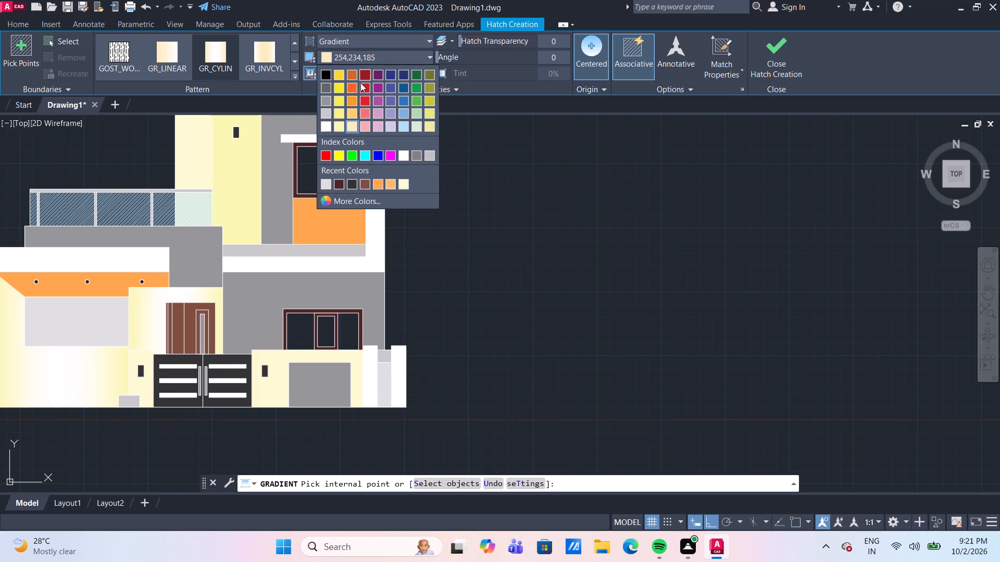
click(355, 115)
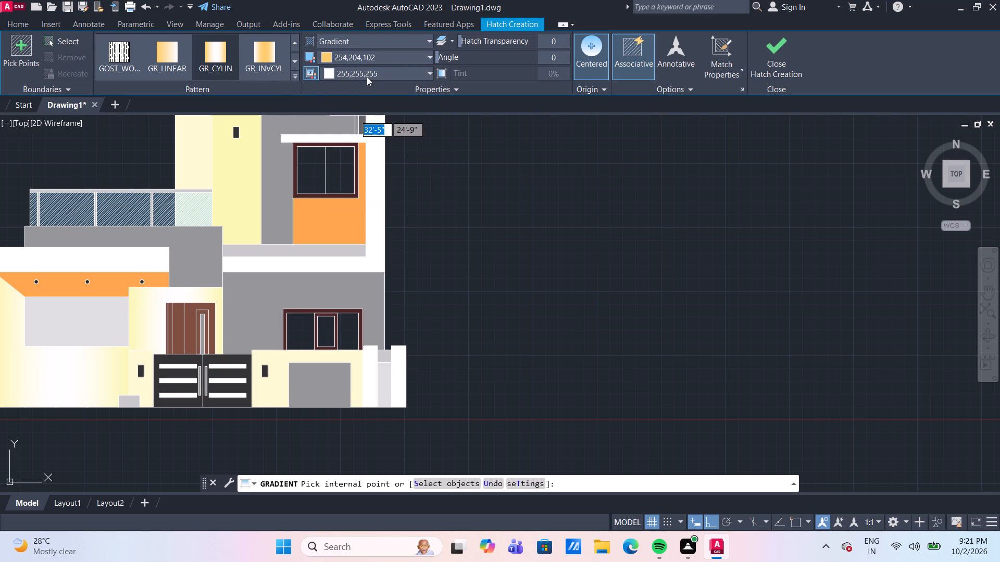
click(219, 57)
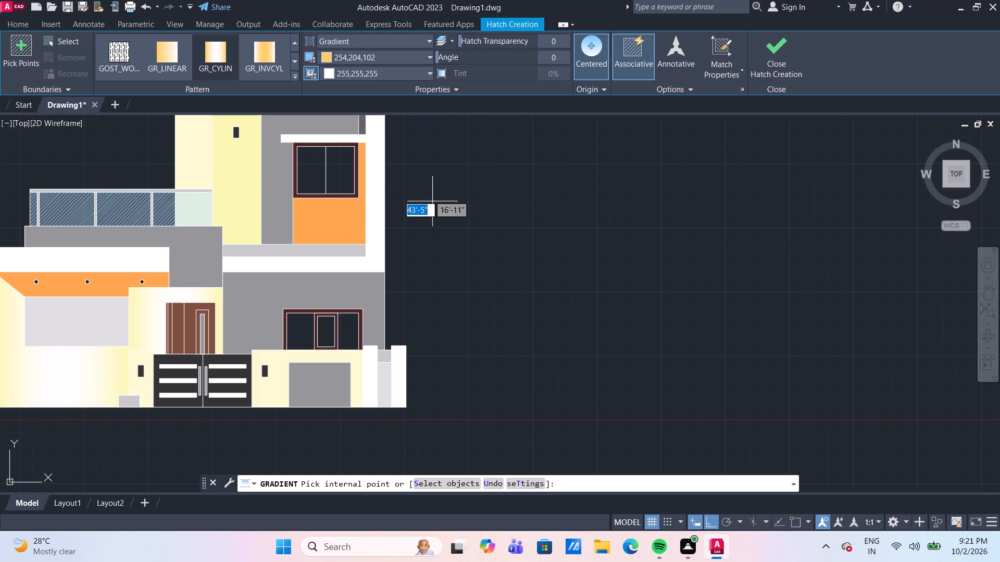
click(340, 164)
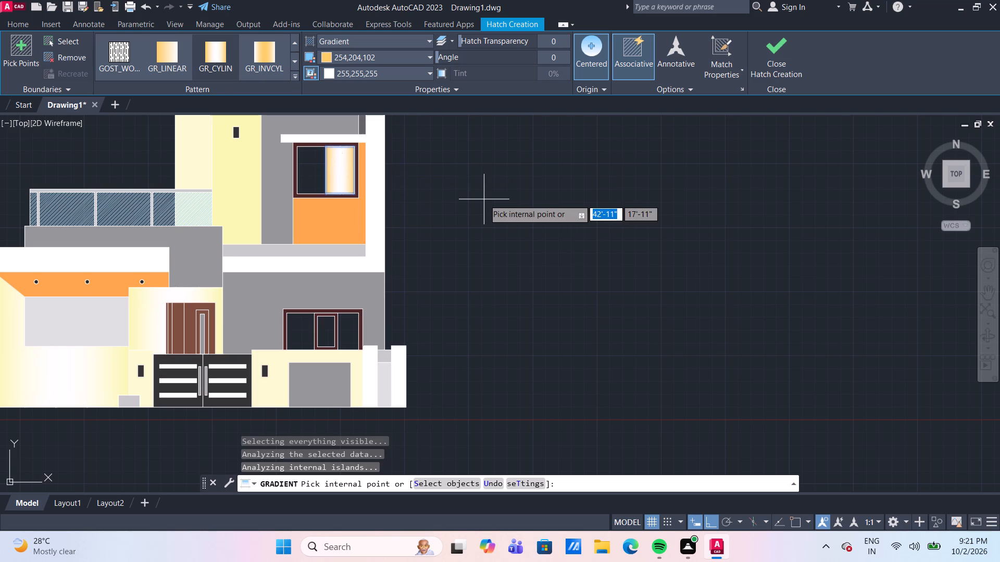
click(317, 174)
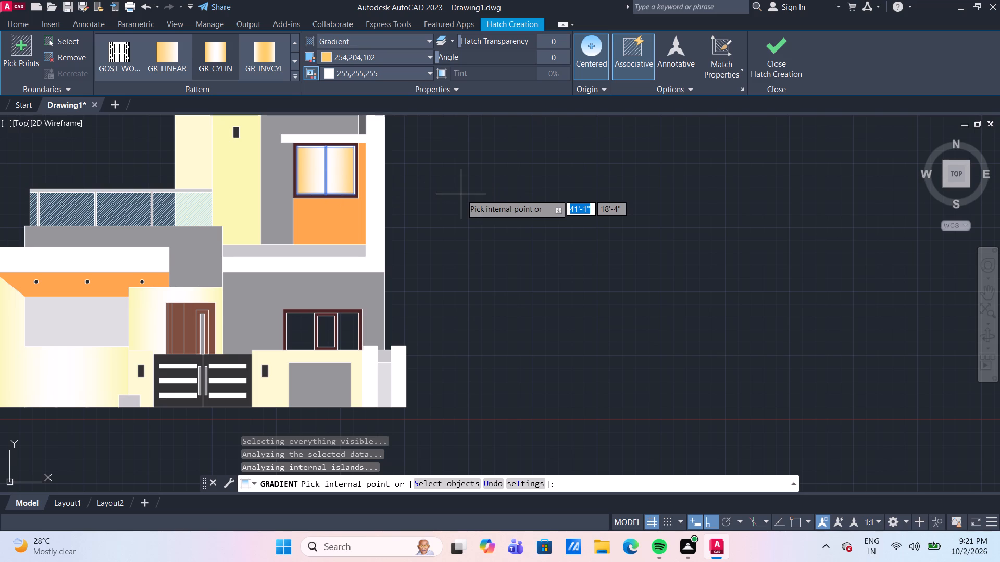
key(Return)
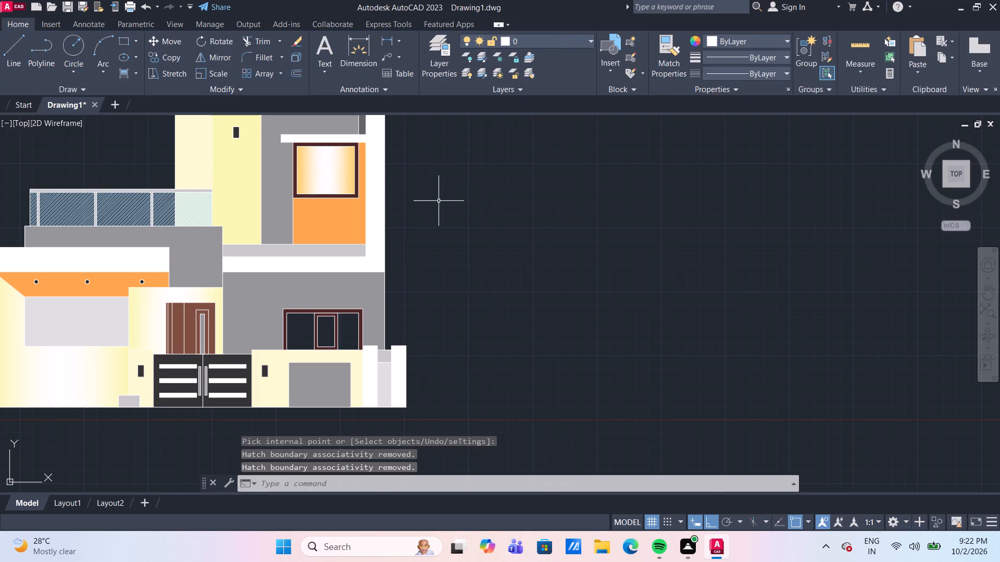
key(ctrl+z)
Offset the upper-floor window's vertical centre line 1.5" to each side.
scroll(338, 175, up, 2)
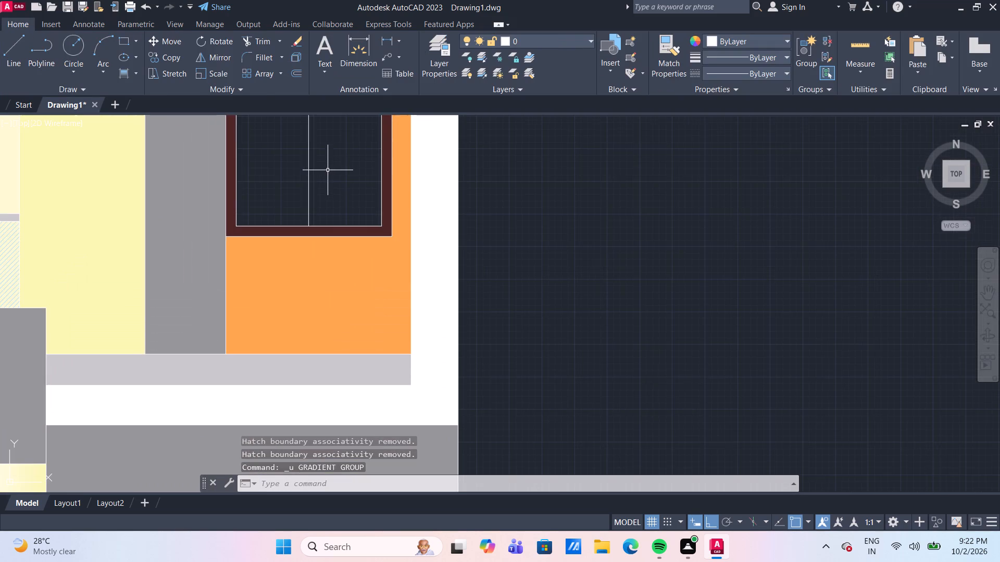
middle_drag(328, 170, 365, 221)
key(o)
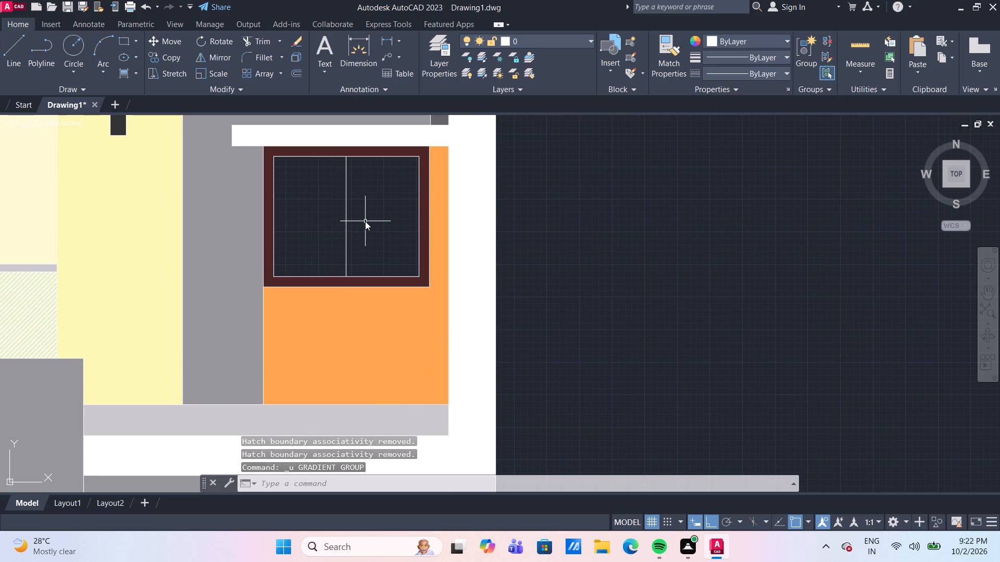
key(Return)
key(Return)
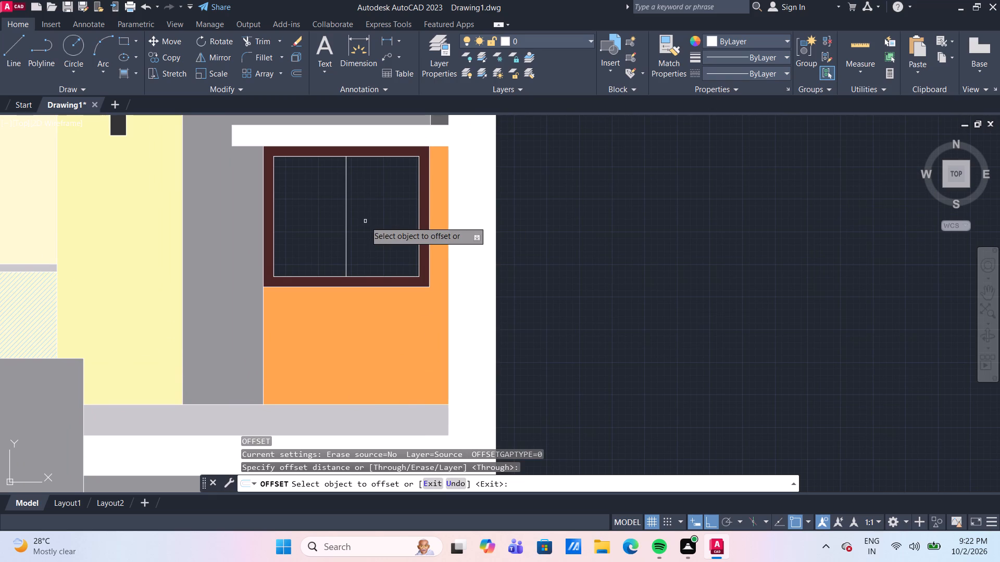
click(345, 208)
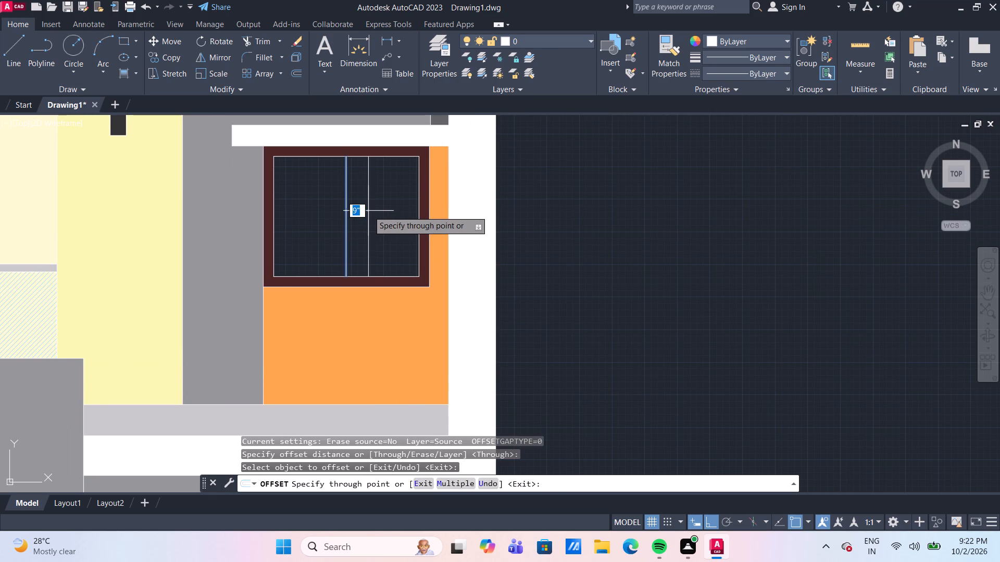
text(1.5")
key(Return)
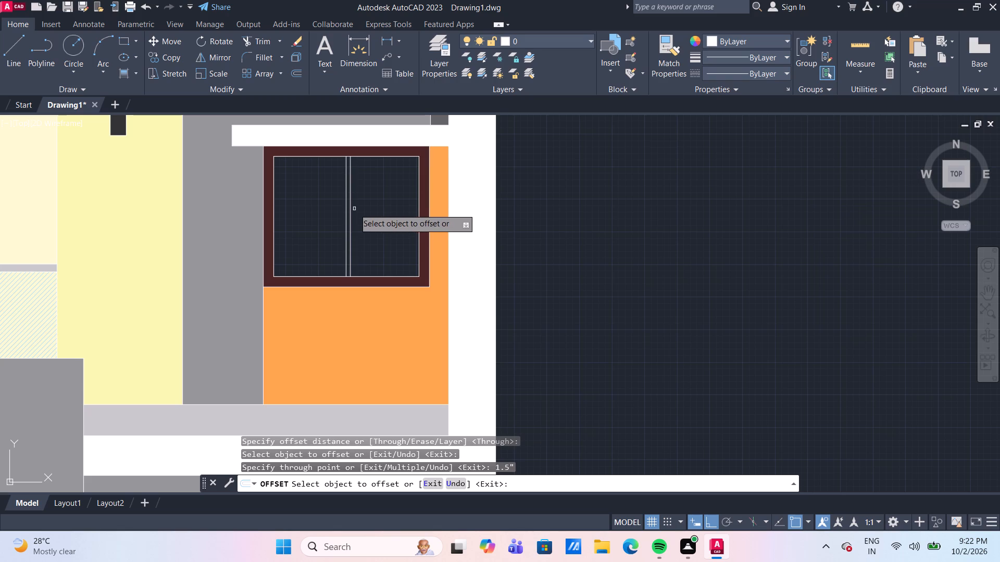
click(345, 205)
text(1.5")
key(Return)
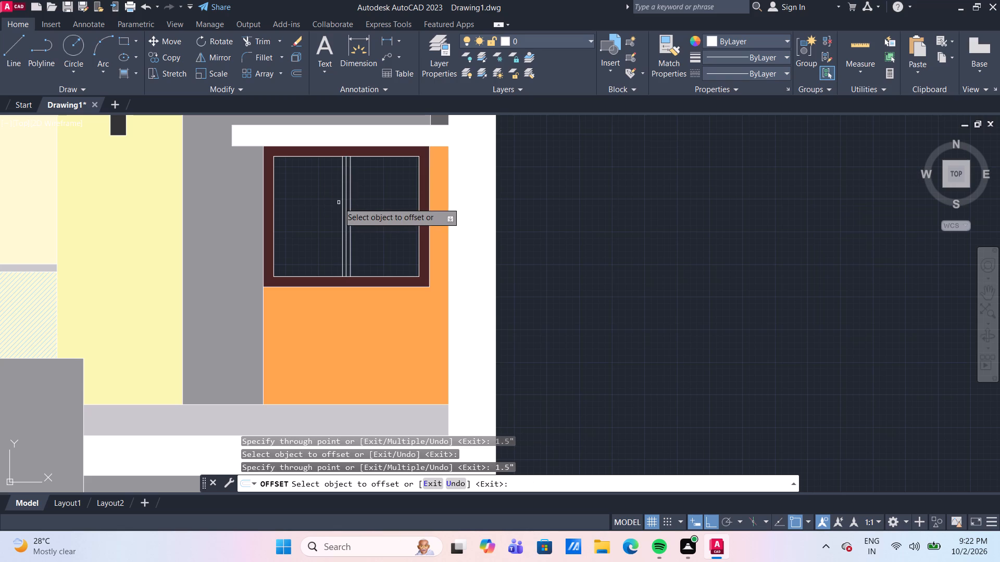
key(Escape)
Delete the original centre line between the two offset lines in the upper-floor window.
click(346, 207)
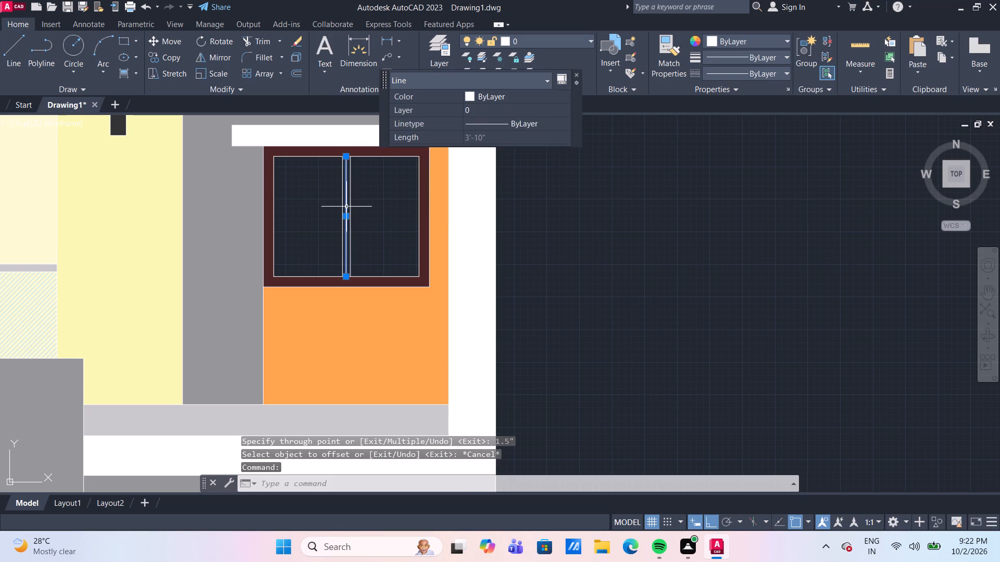
key(Delete)
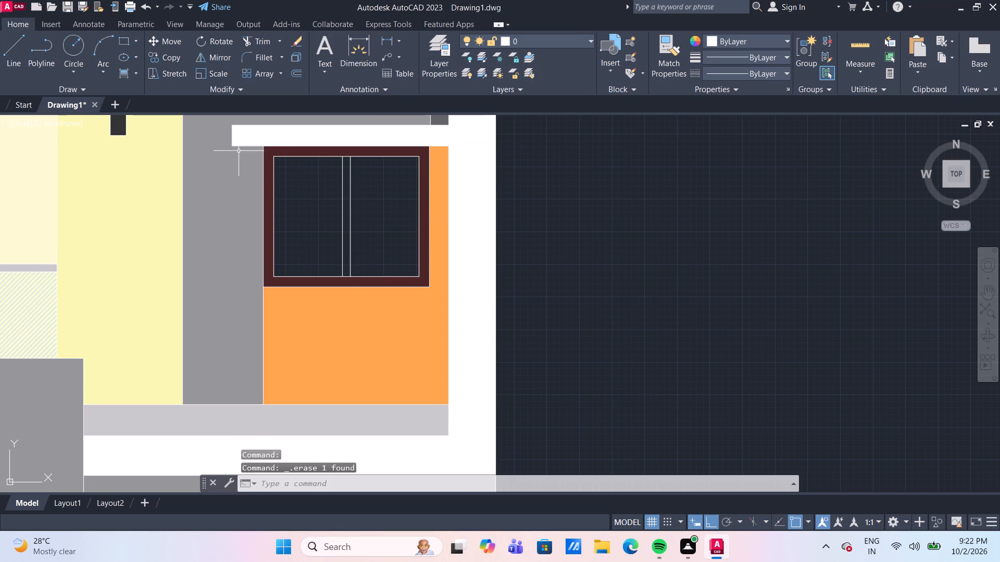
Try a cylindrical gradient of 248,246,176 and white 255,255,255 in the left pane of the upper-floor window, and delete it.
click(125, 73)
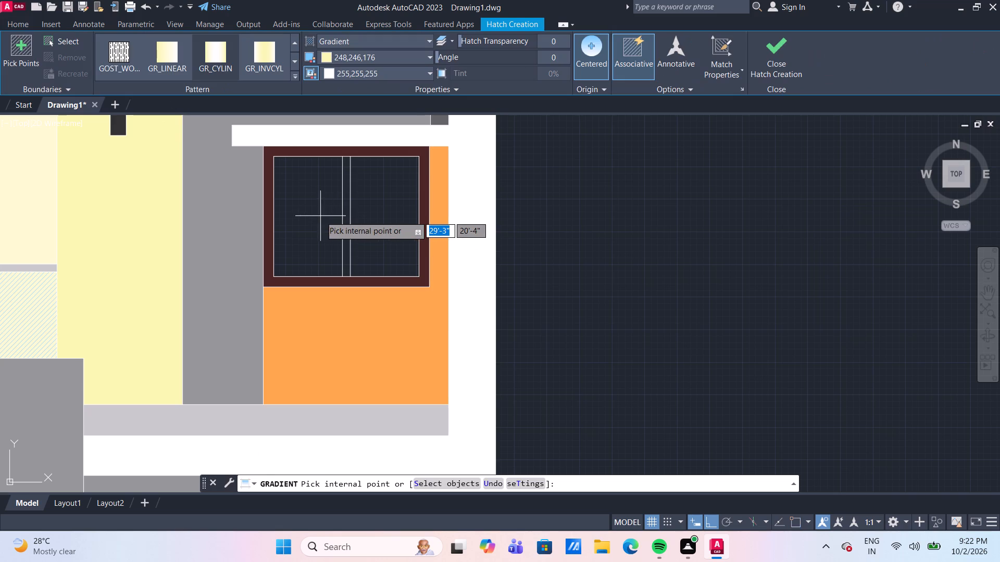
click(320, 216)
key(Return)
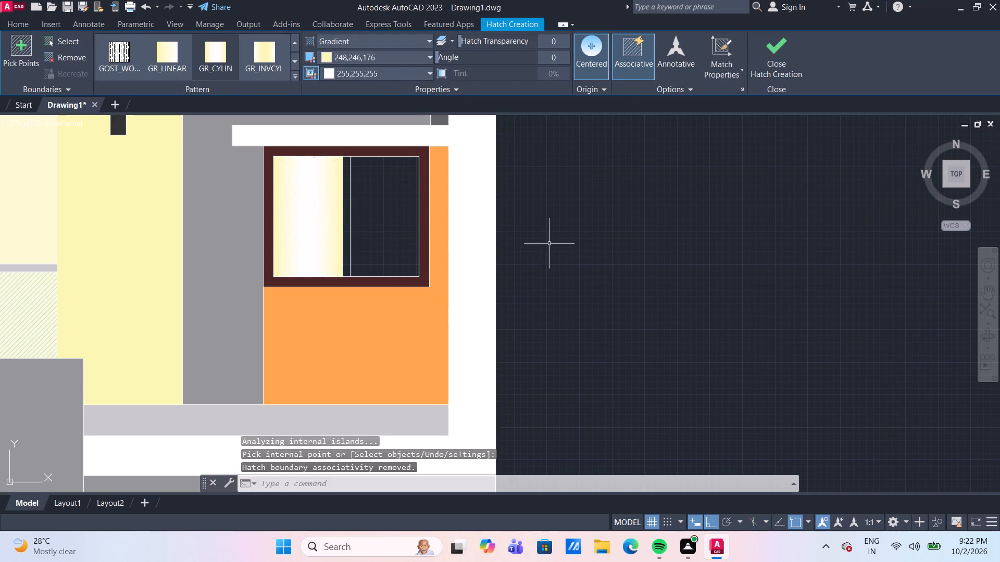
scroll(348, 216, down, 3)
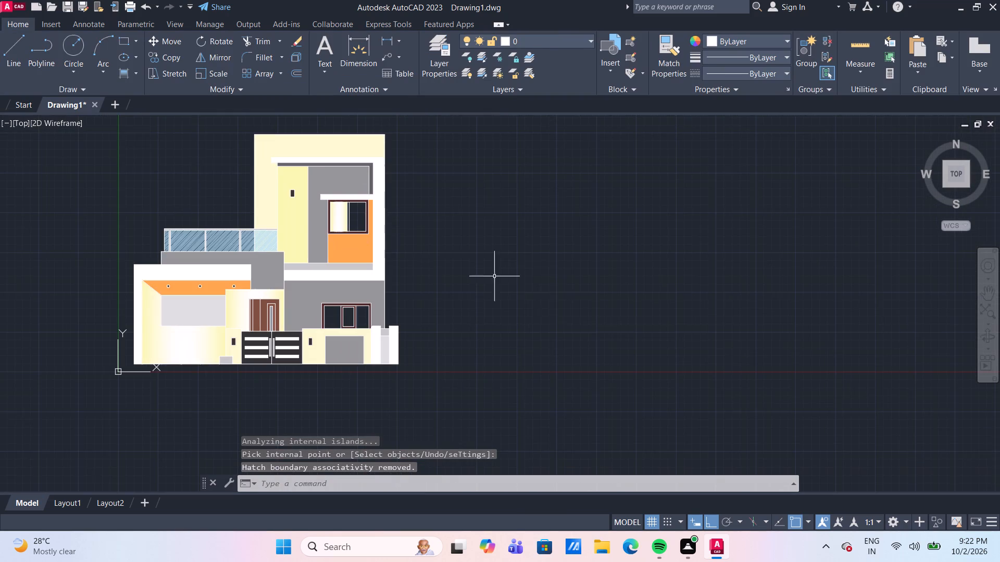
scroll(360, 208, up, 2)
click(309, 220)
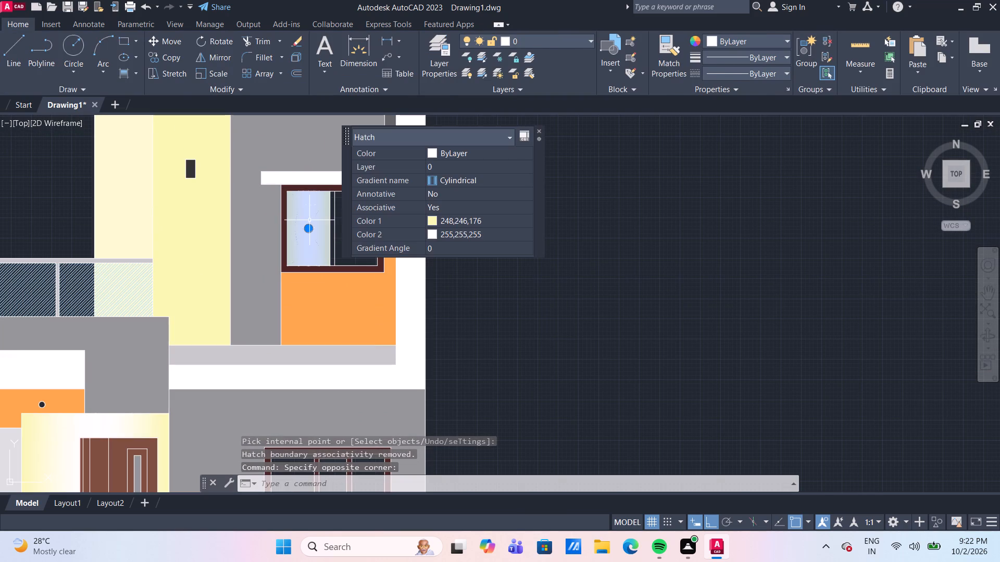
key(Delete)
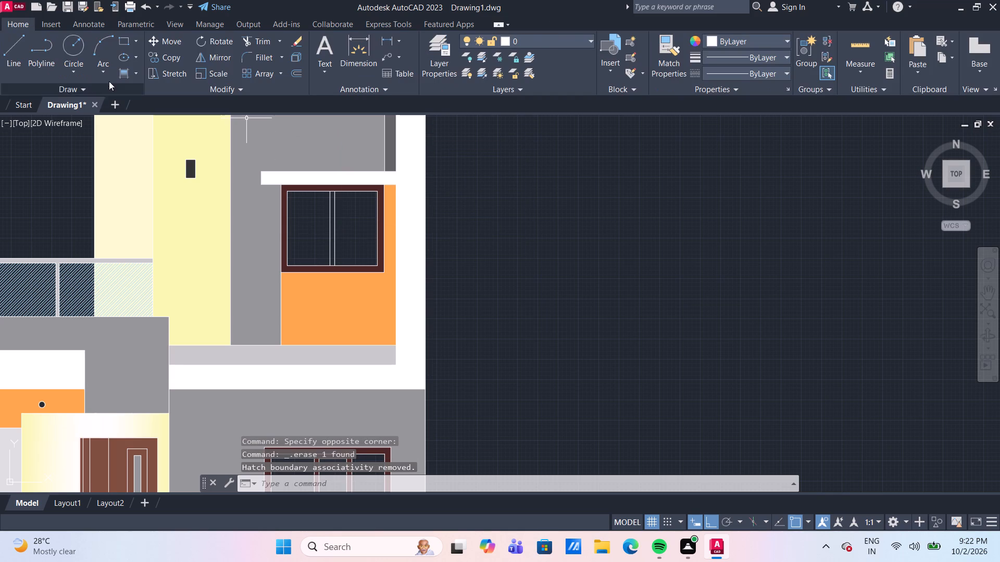
Fill both panes of the upper-floor window with GR_CYLIN gradients of 254,204,102 and white 255,255,255.
click(125, 75)
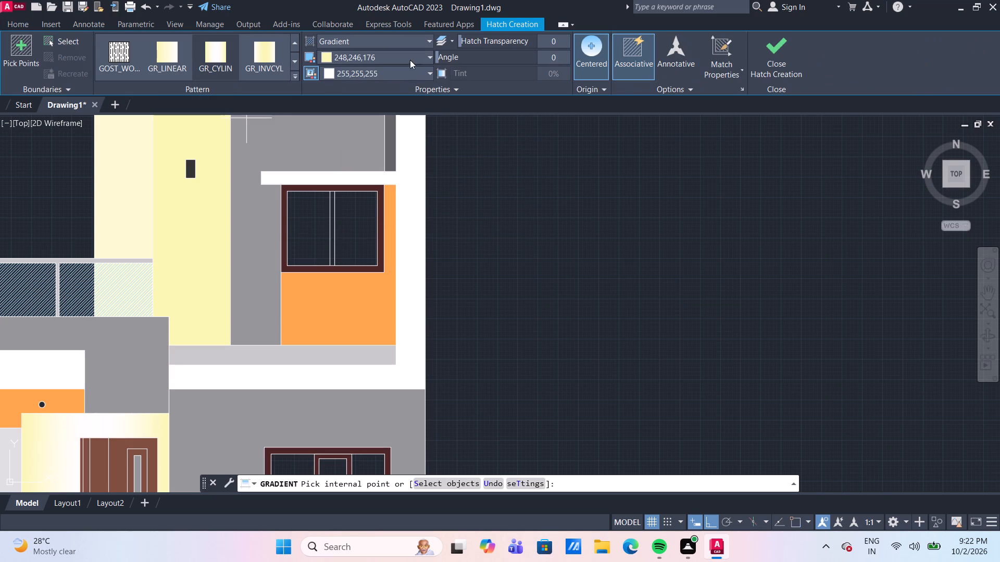
click(360, 58)
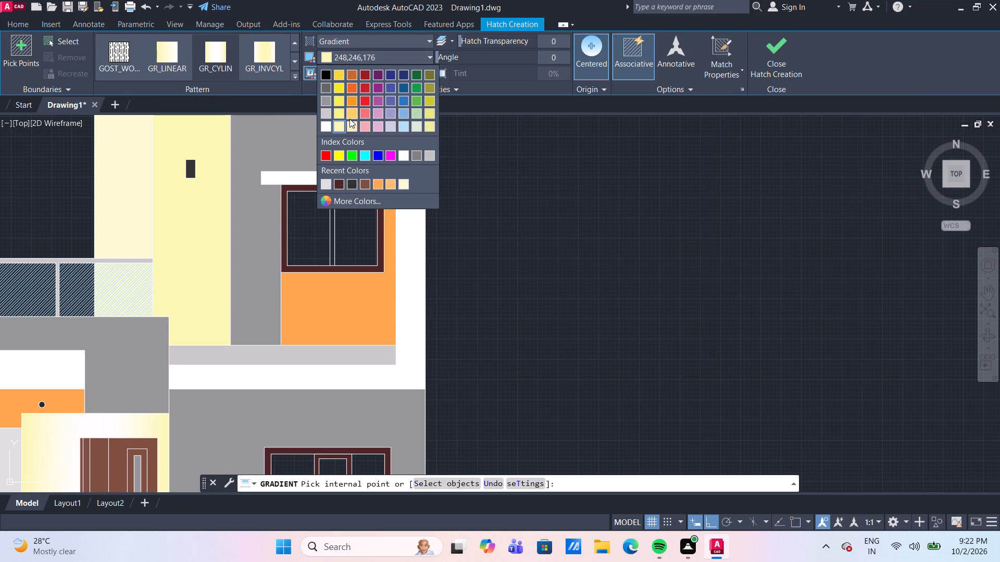
click(355, 129)
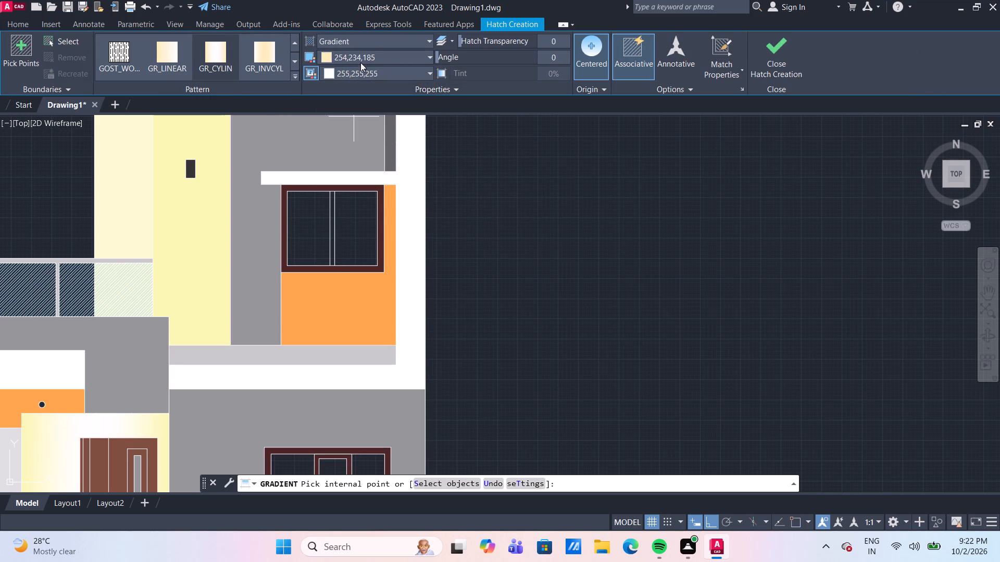
click(361, 57)
click(353, 112)
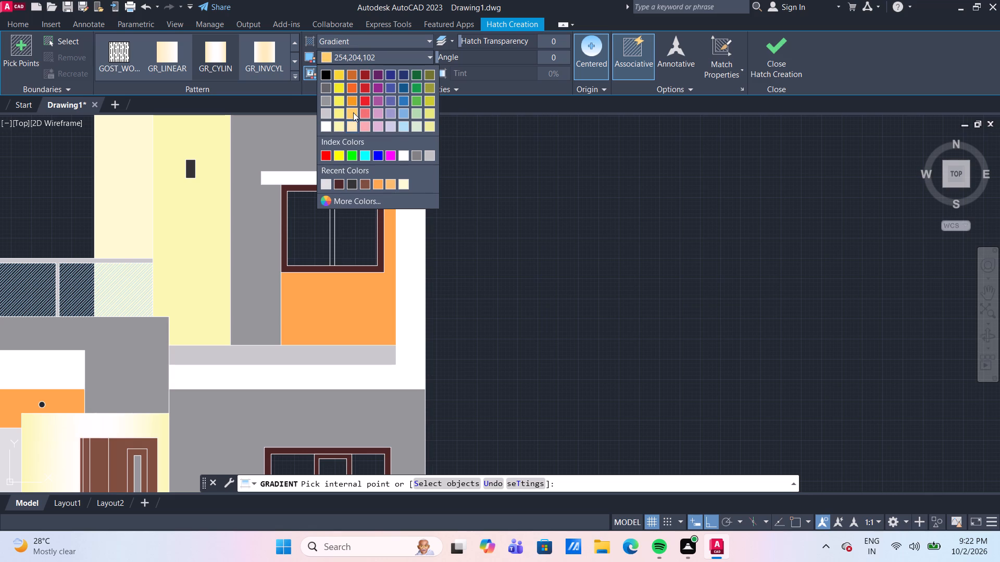
click(202, 56)
click(211, 56)
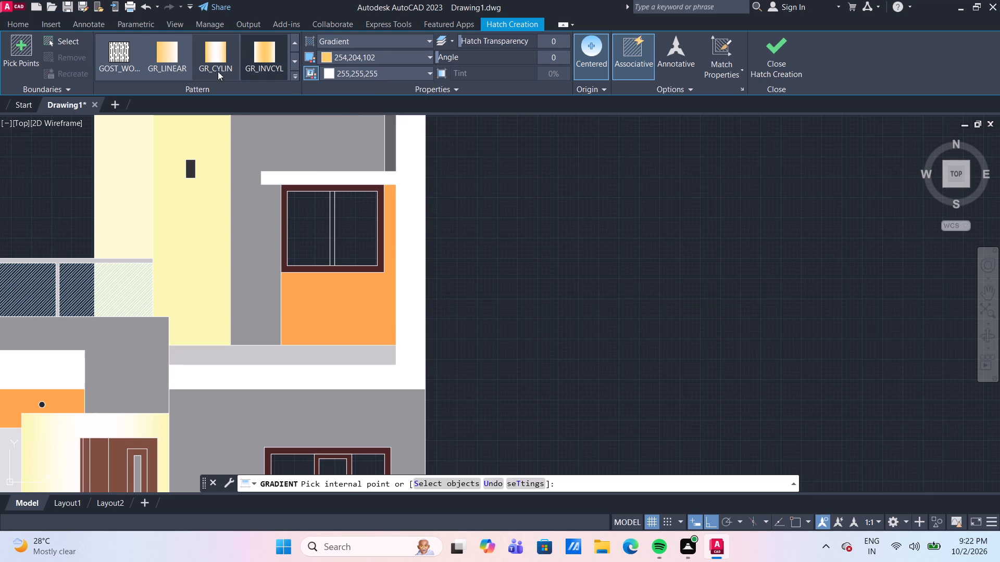
click(299, 228)
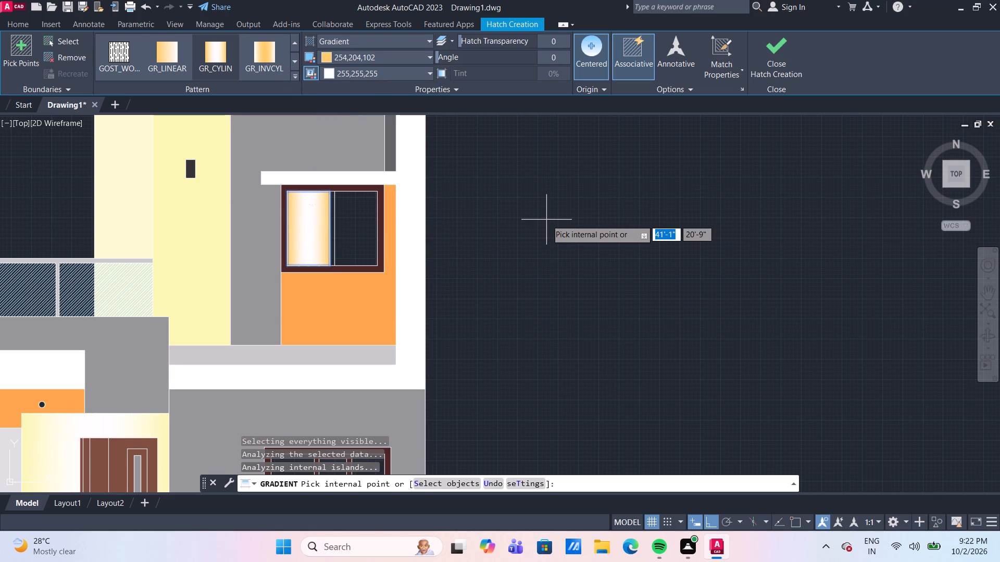
key(Return)
click(122, 69)
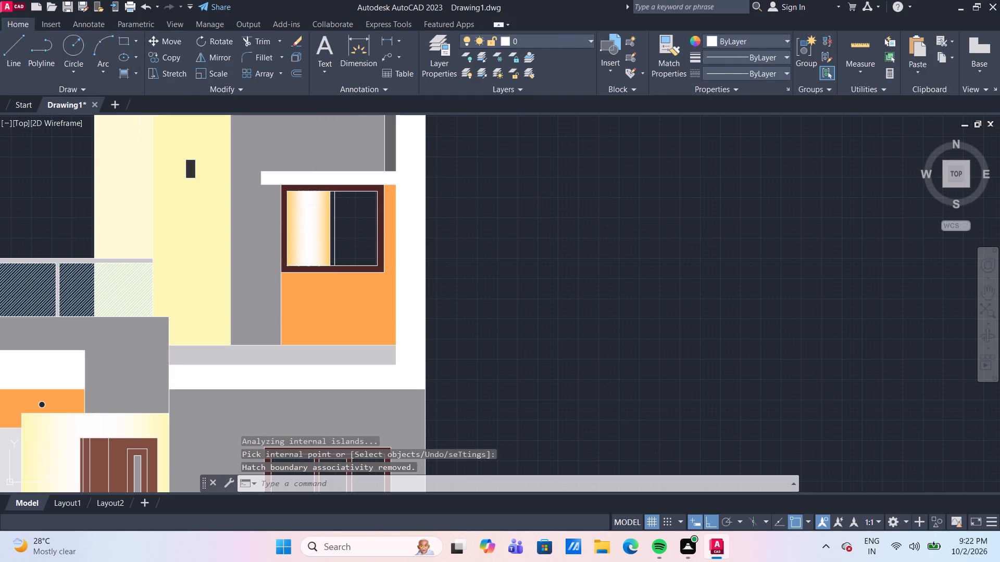
click(364, 235)
key(Return)
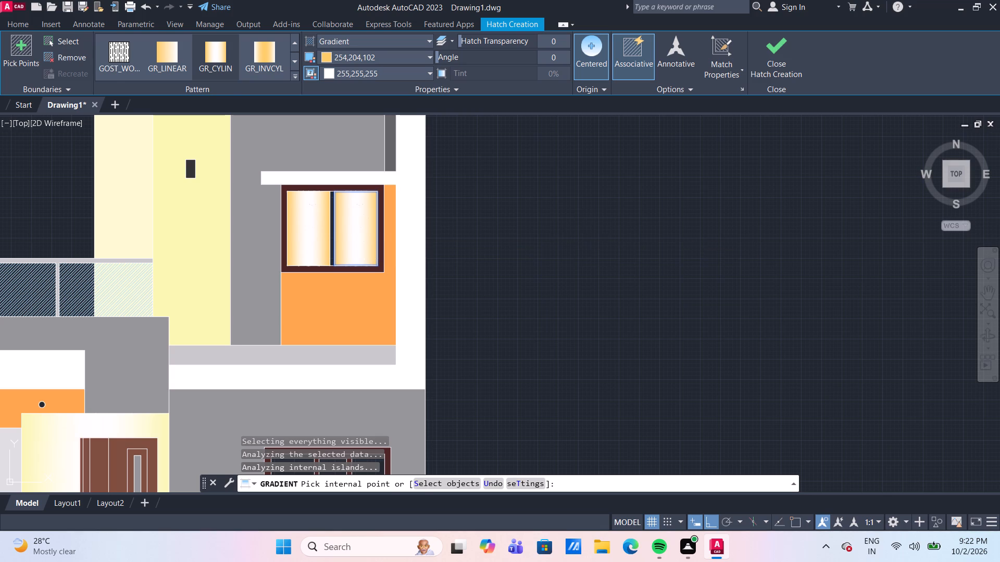
Fill the three panes of the ground-floor window with the same 254,204,102 and white cylindrical gradient.
scroll(333, 232, up, 2)
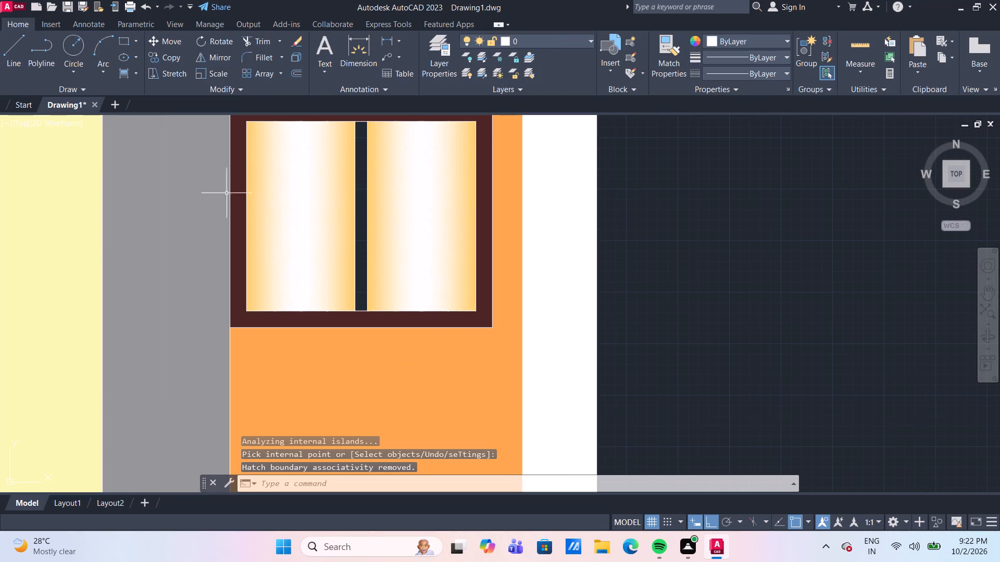
click(121, 76)
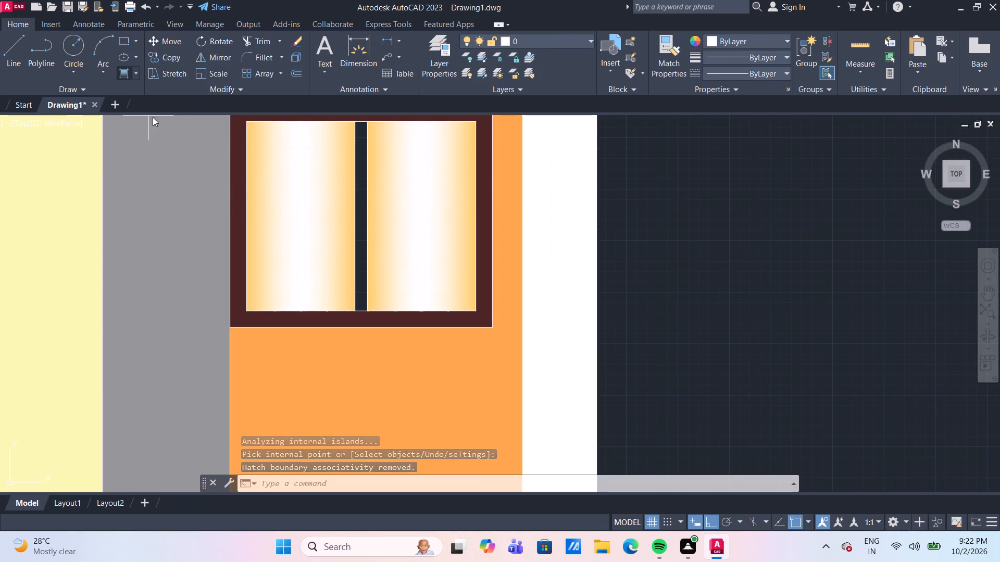
scroll(239, 192, down, 3)
scroll(281, 360, up, 2)
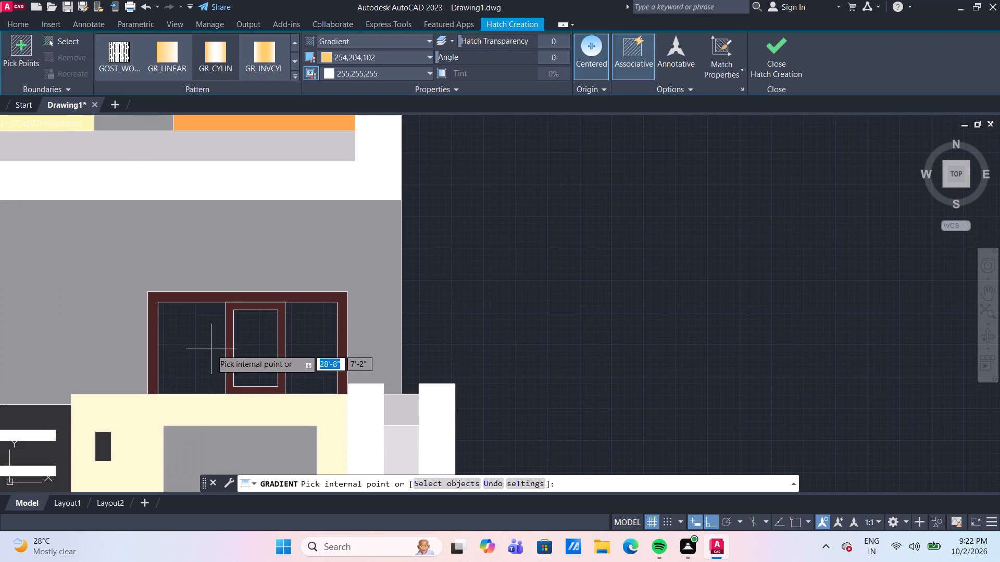
click(211, 349)
key(Return)
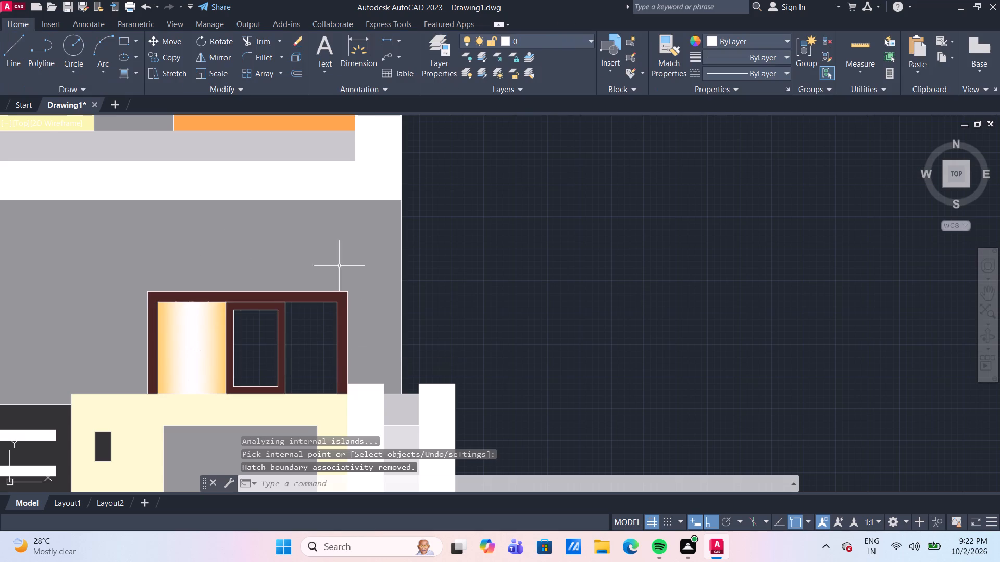
click(129, 74)
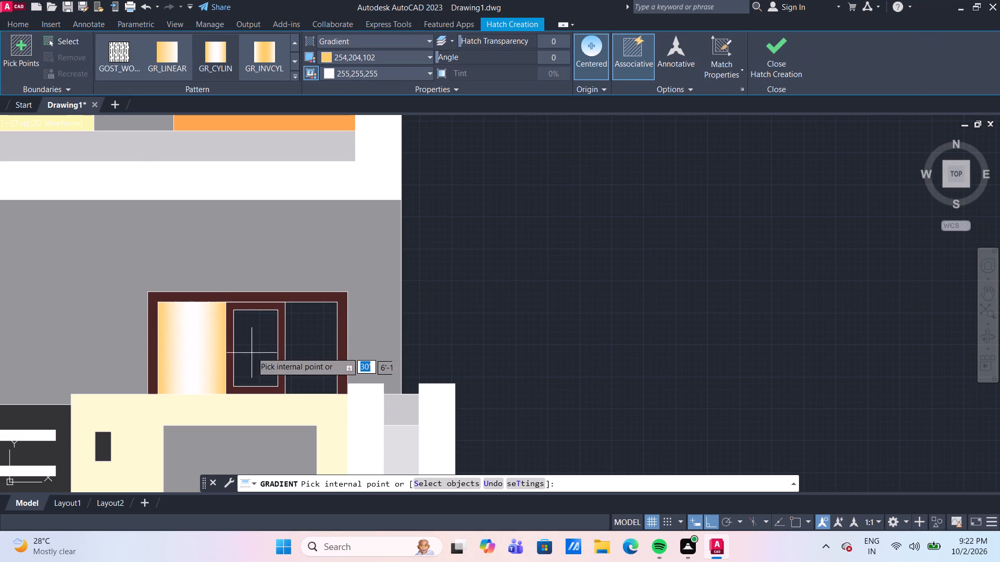
click(252, 350)
key(Return)
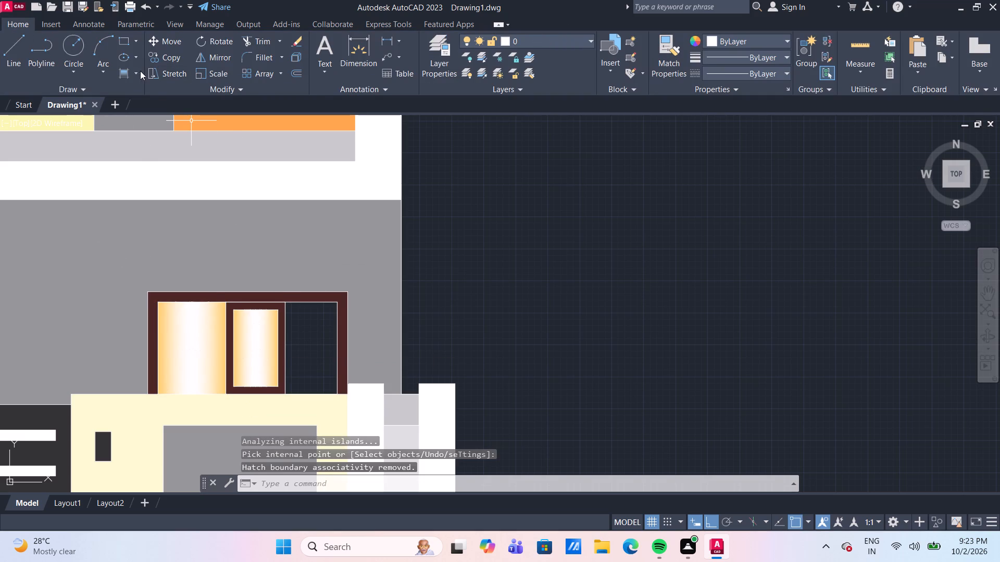
click(121, 72)
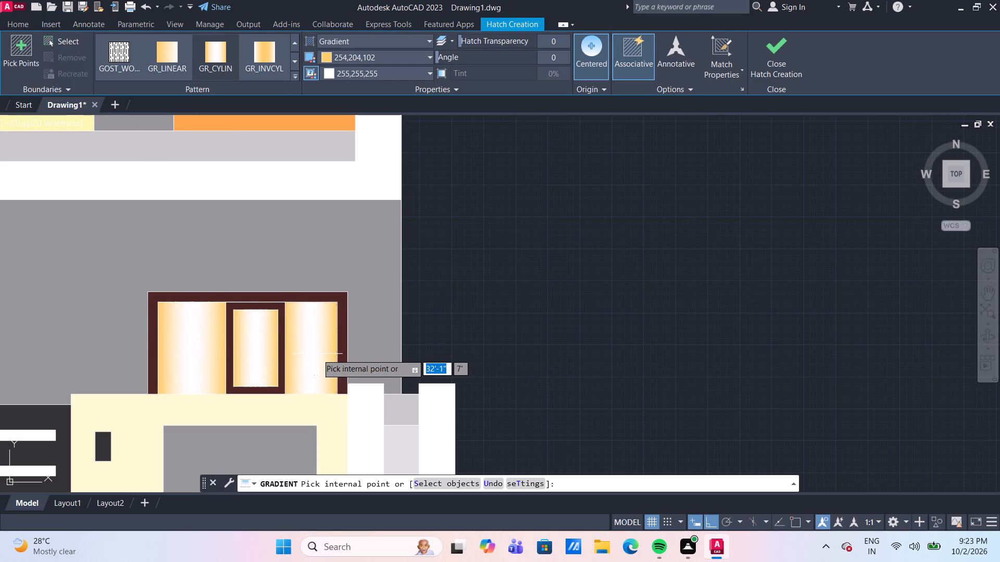
click(317, 354)
key(Return)
Fill the narrow mullion strip between the upper-floor window's panes with a solid hatch in colour 17.
scroll(545, 332, down, 2)
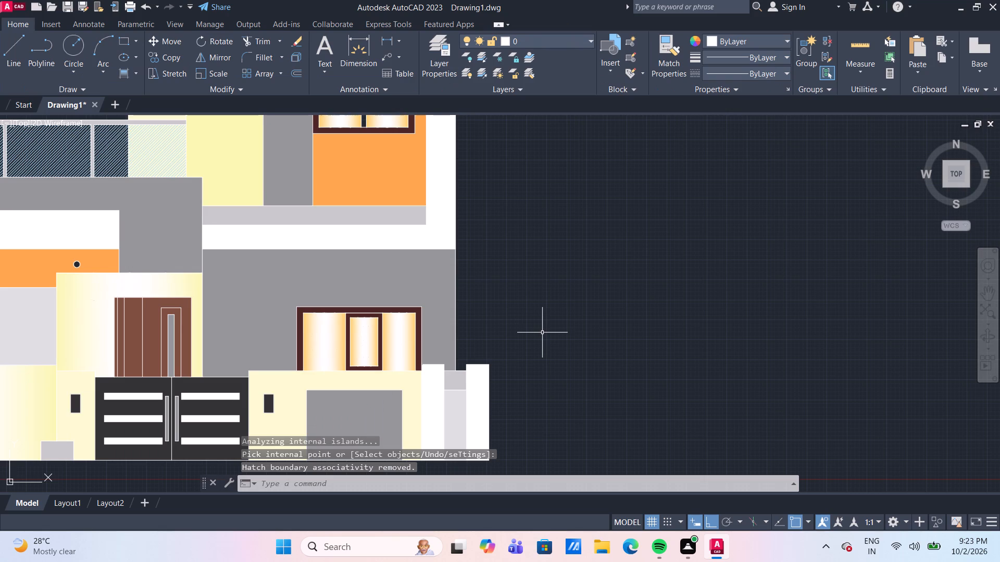
middle_drag(547, 351, 555, 364)
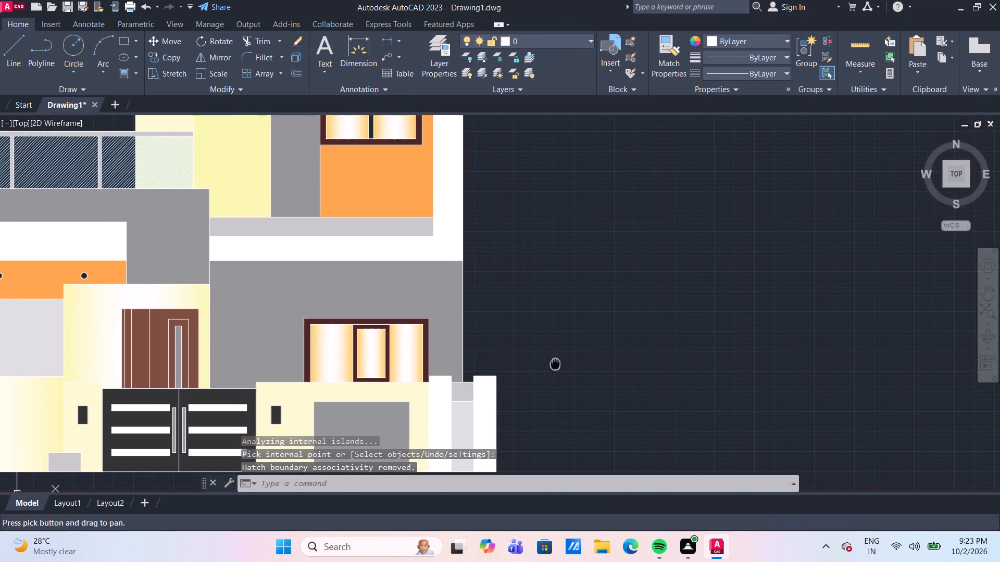
scroll(556, 365, down, 2)
middle_drag(552, 314, 554, 339)
scroll(496, 291, up, 3)
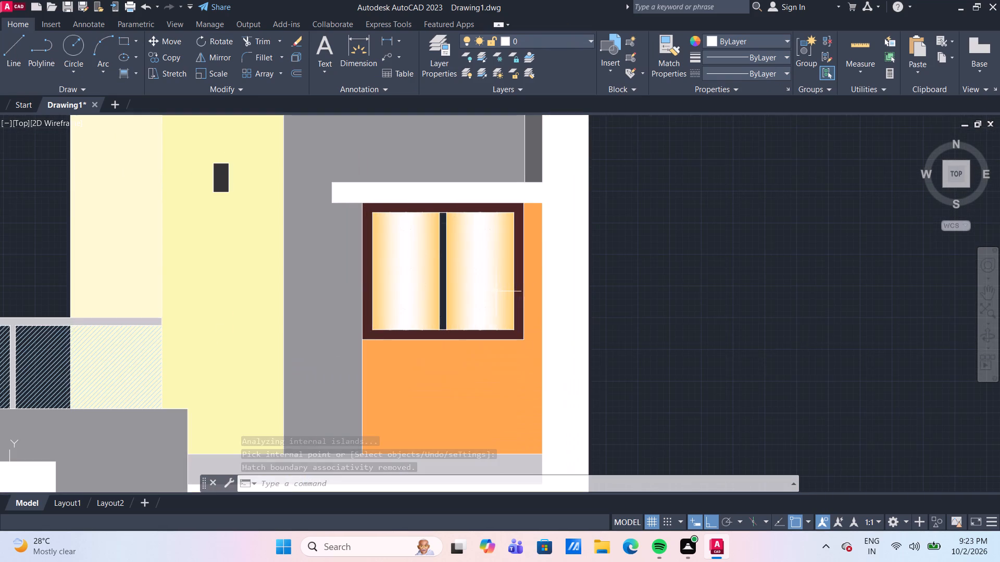
scroll(453, 312, up, 2)
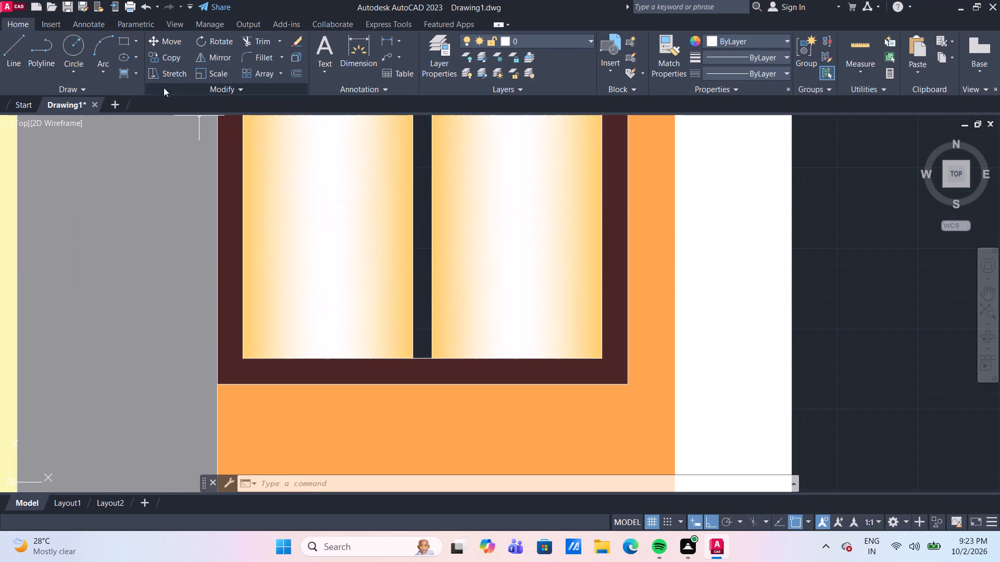
click(139, 74)
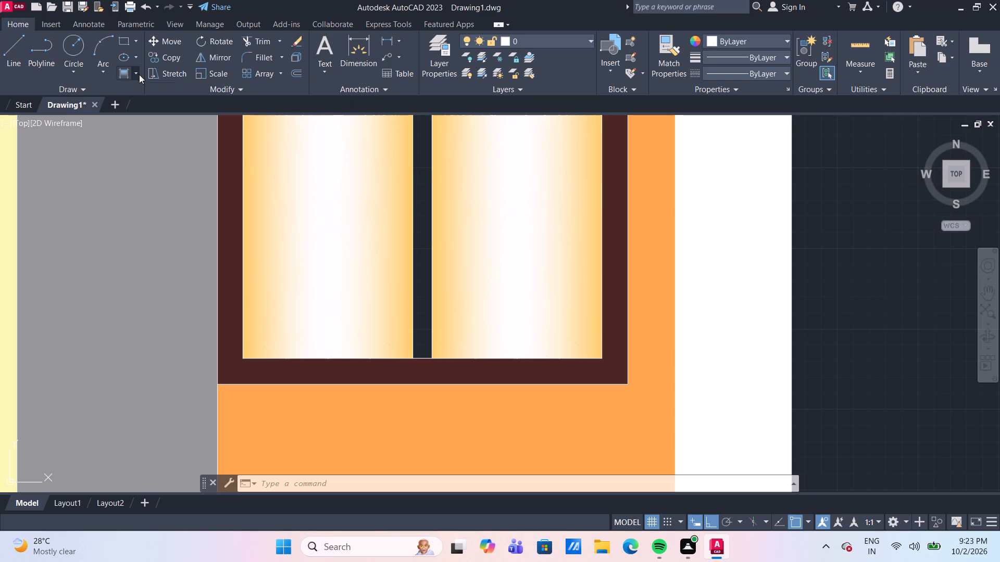
click(165, 93)
click(346, 57)
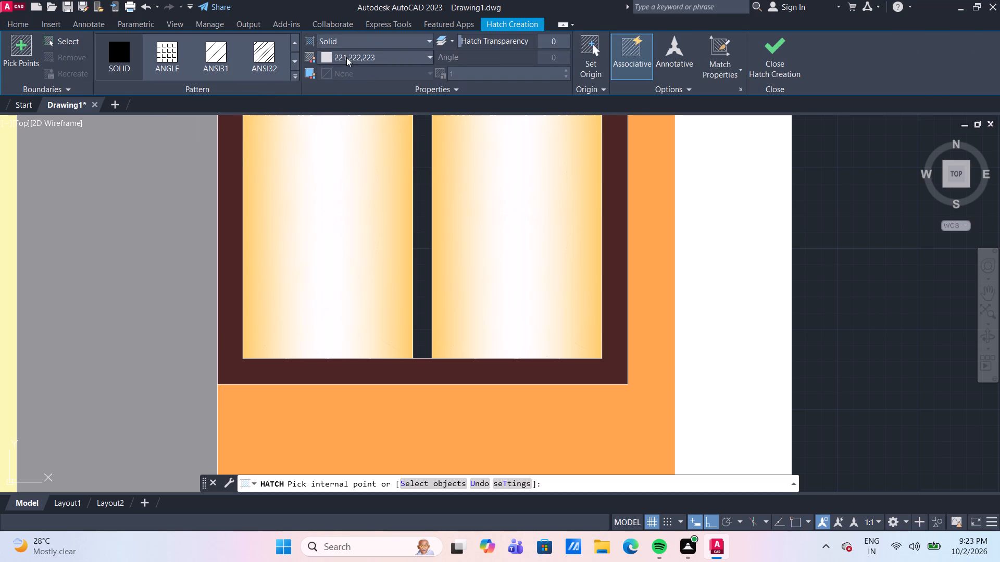
click(341, 224)
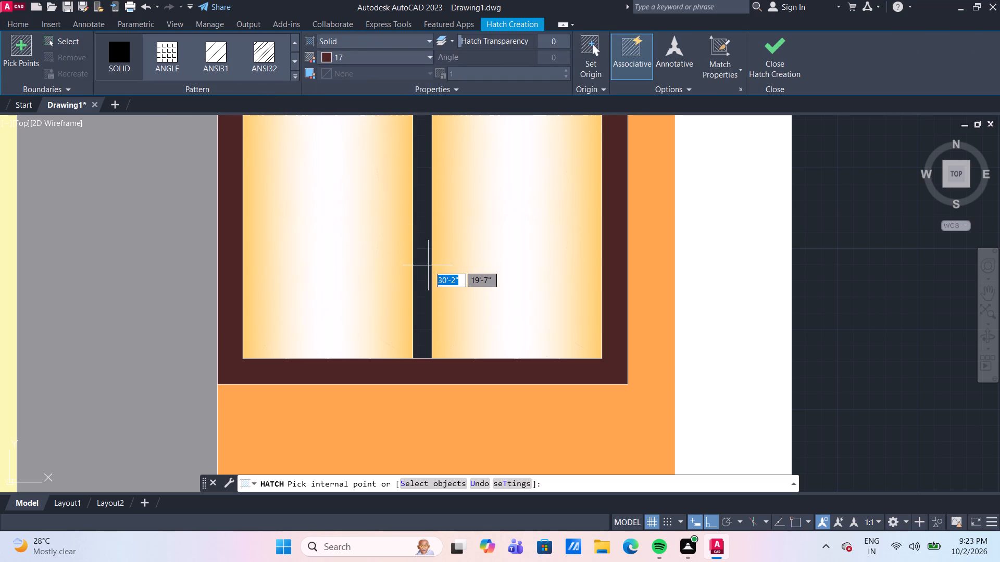
click(423, 269)
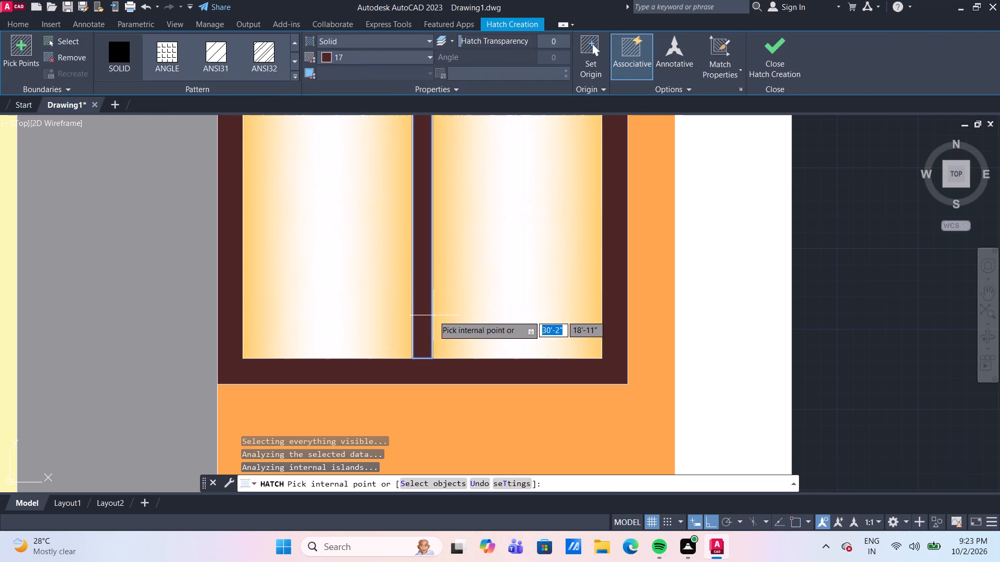
key(Escape)
Examine the coloured elevation as a whole and up close, including the windows, railing, gate and boundary wall.
scroll(433, 315, down, 4)
middle_drag(552, 357, 552, 329)
scroll(229, 235, up, 2)
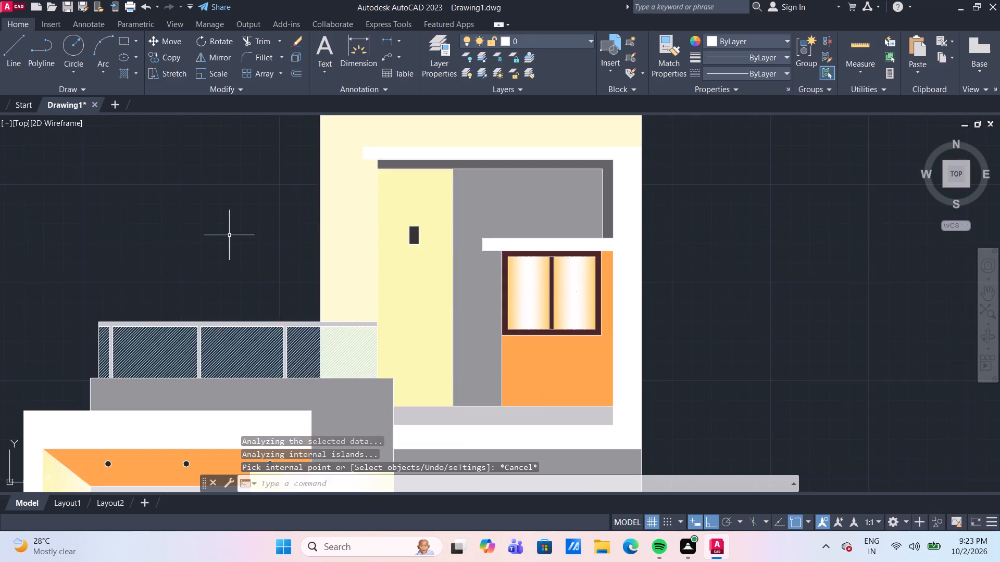
scroll(398, 236, down, 5)
middle_drag(560, 395, 554, 366)
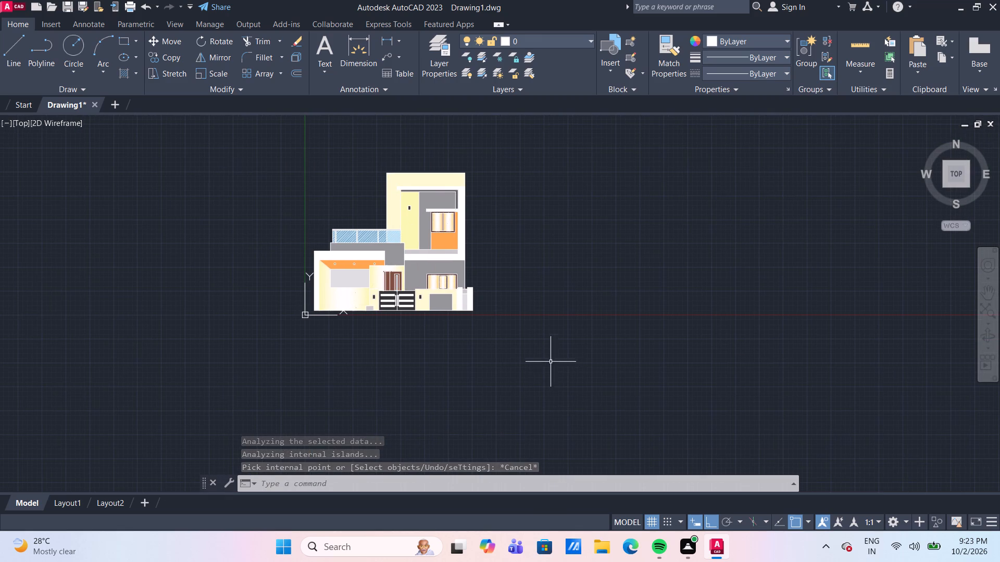
scroll(453, 309, up, 3)
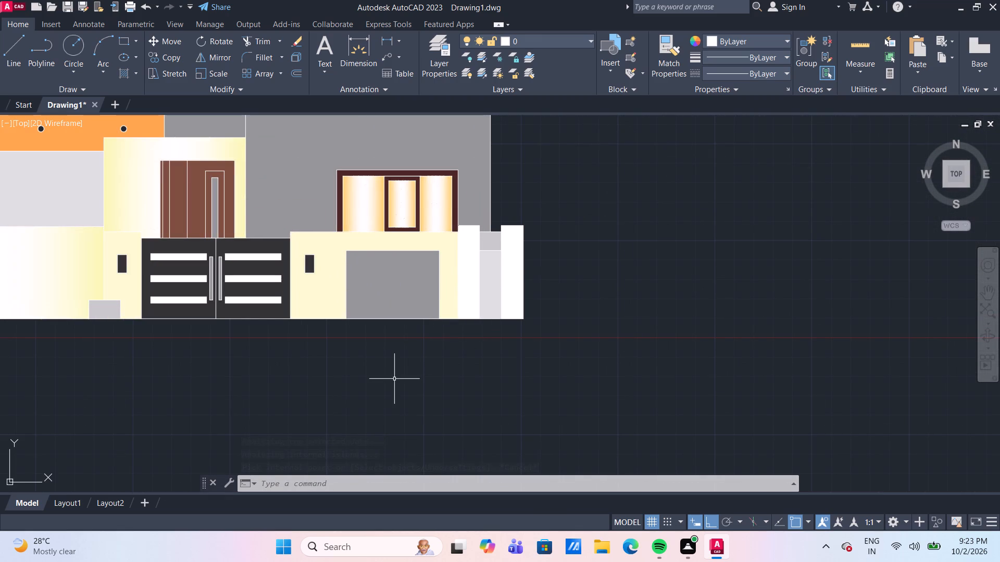
scroll(394, 379, down, 2)
middle_drag(411, 381, 424, 380)
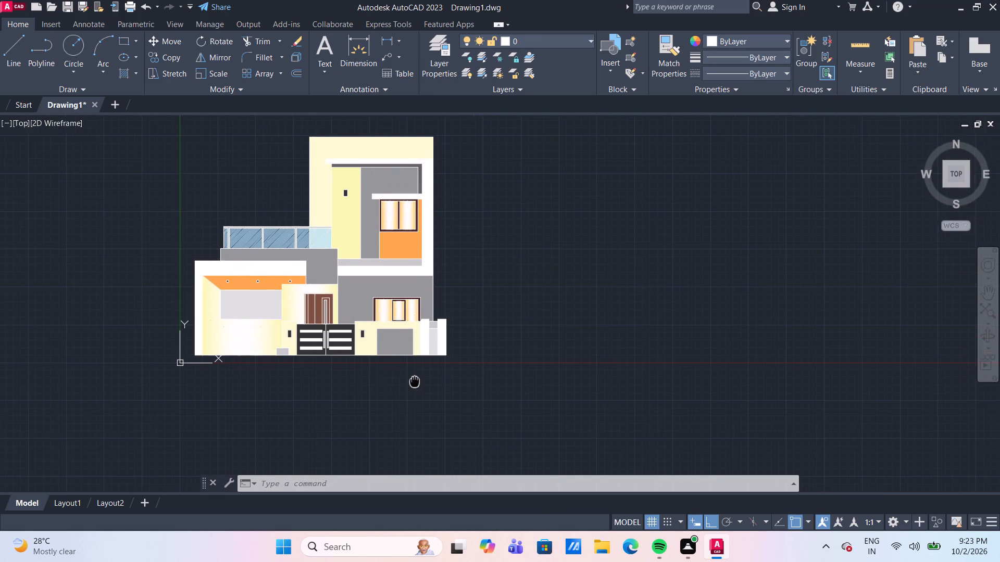
middle_drag(424, 380, 439, 376)
scroll(439, 376, down, 1)
scroll(500, 386, up, 2)
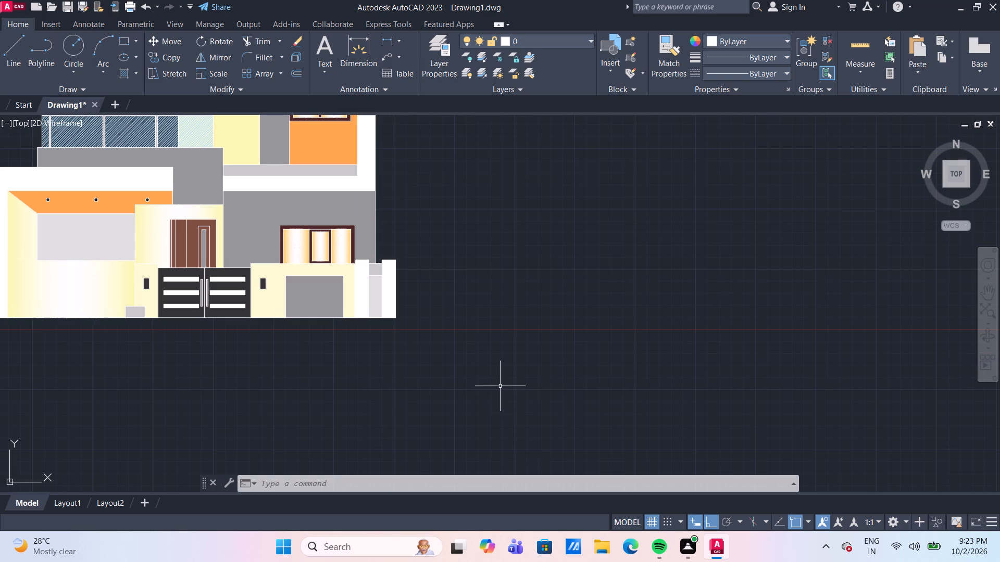
Turn off command-history logging with LOGFILEOFF.
click(386, 483)
text(logf)
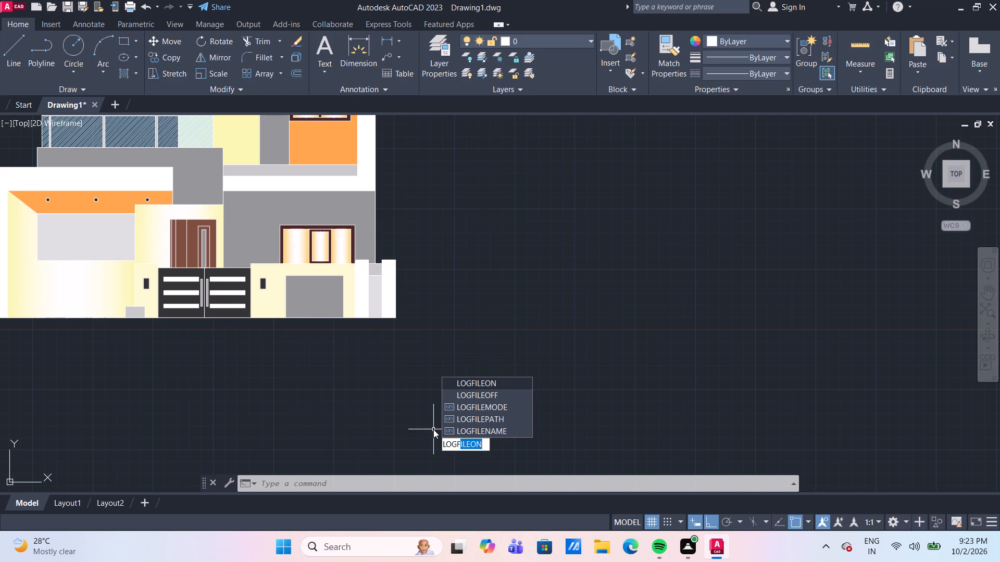
click(494, 396)
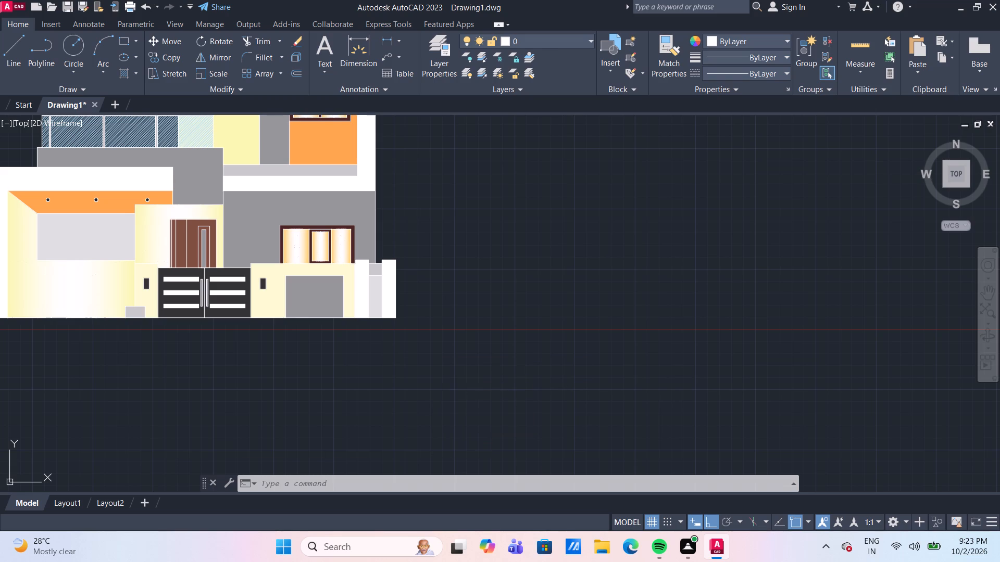
Start a plot of the model with the DWG To PDF.pc3 plotter and ISO A4 (297.00 x 210.00 MM) paper.
click(397, 486)
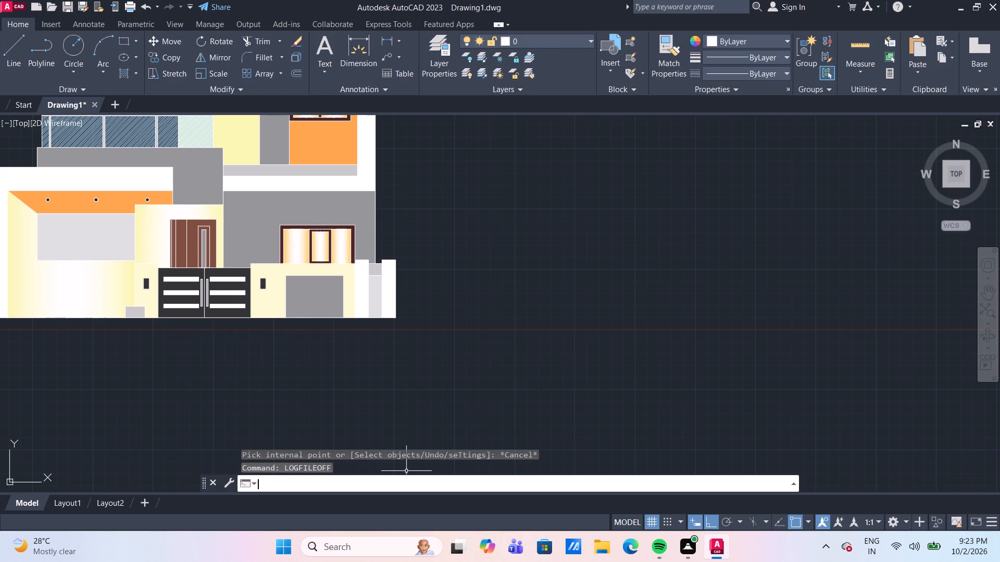
text(plot)
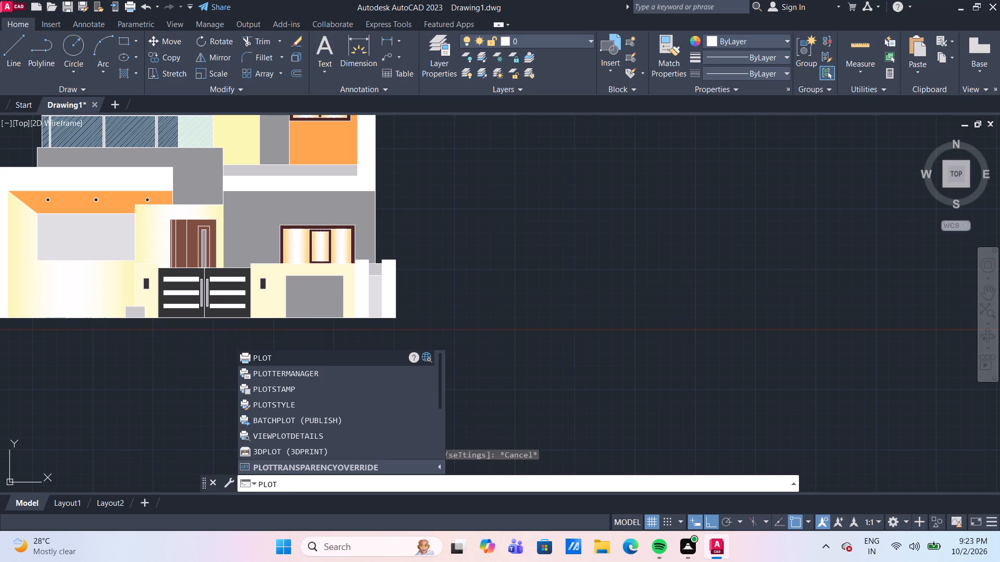
key(Return)
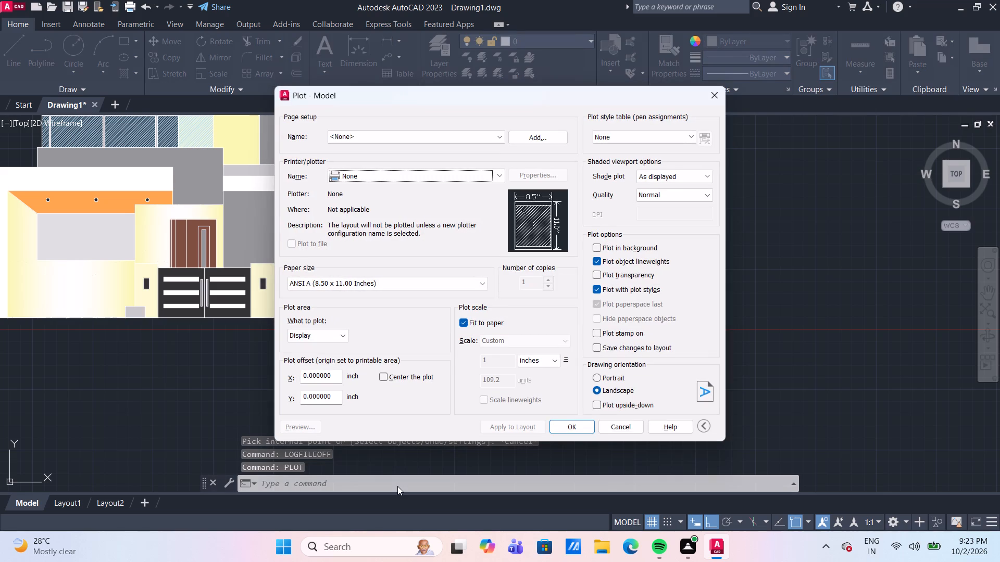
click(472, 178)
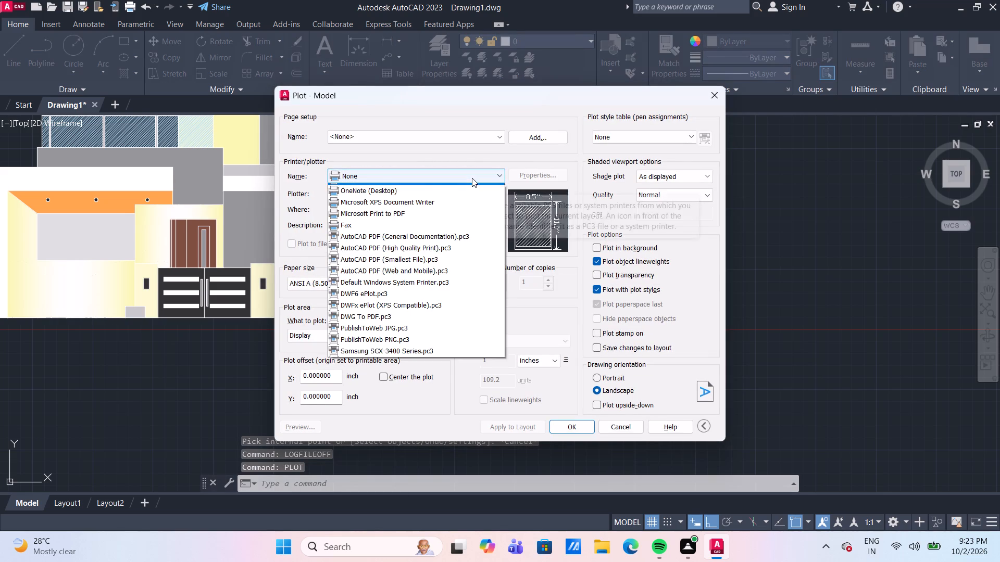
click(427, 331)
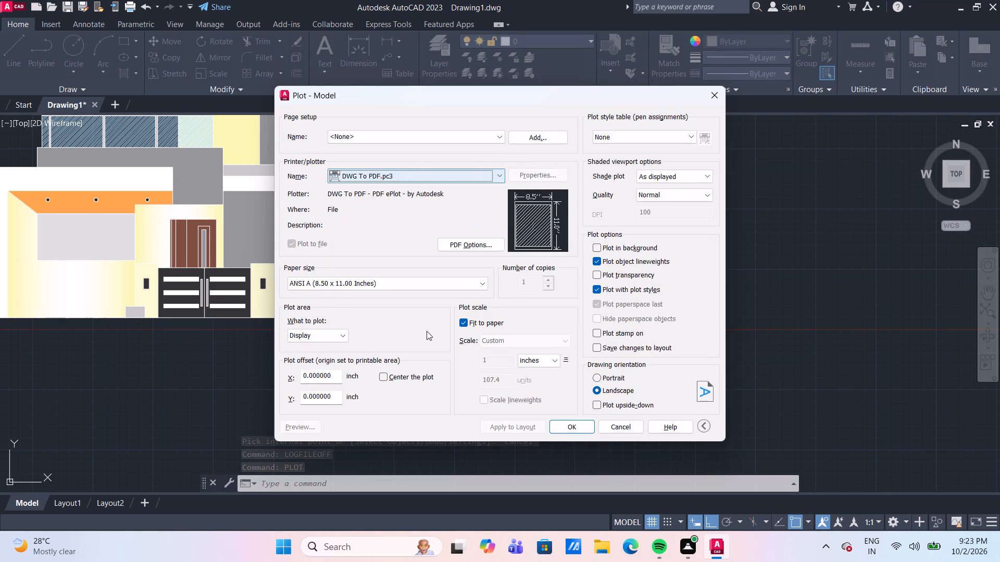
click(409, 288)
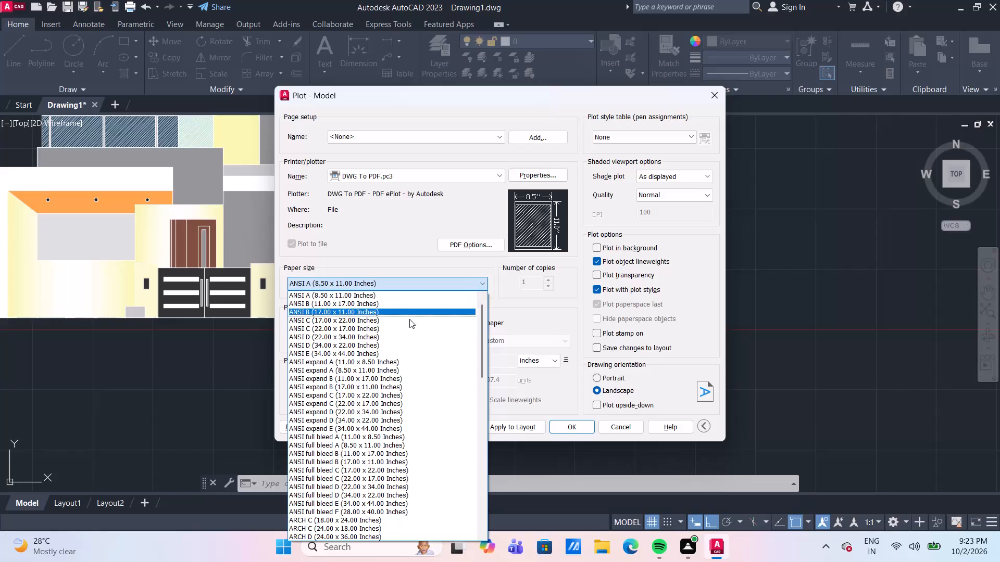
scroll(409, 319, down, 9)
scroll(407, 386, down, 4)
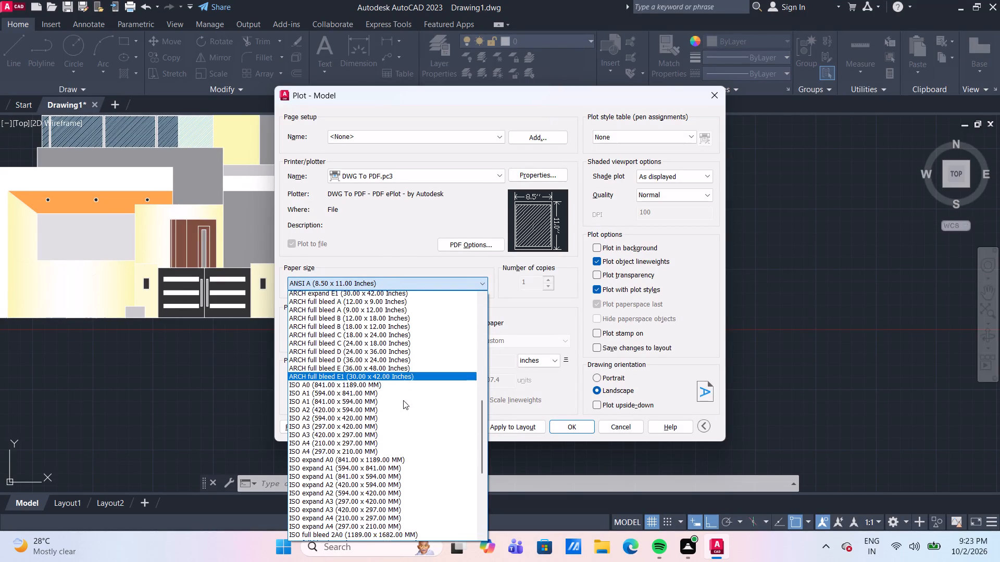
click(389, 446)
Set the plot area to a window enclosing the whole house elevation and centre the plot on the sheet.
click(311, 338)
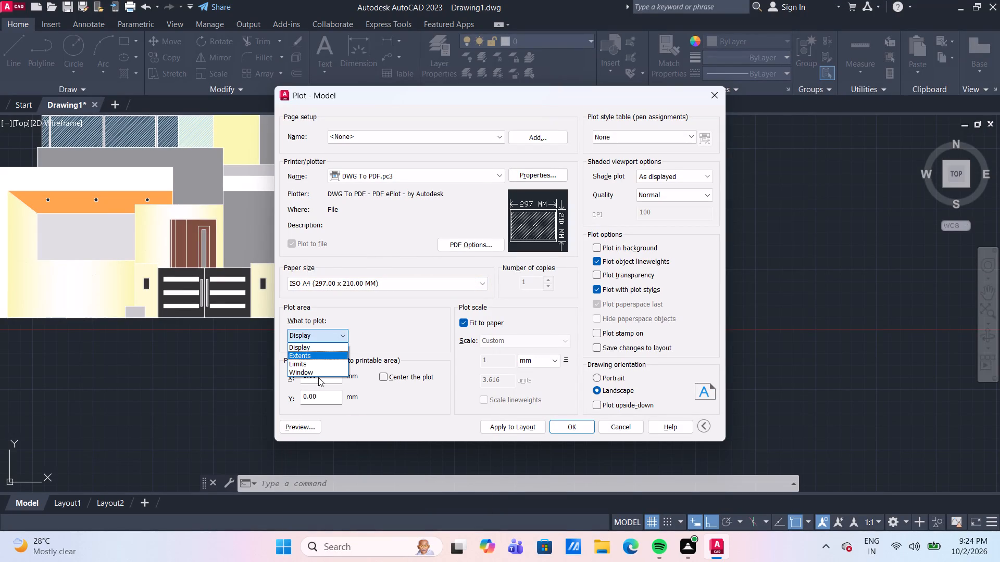
click(320, 371)
scroll(320, 371, down, 2)
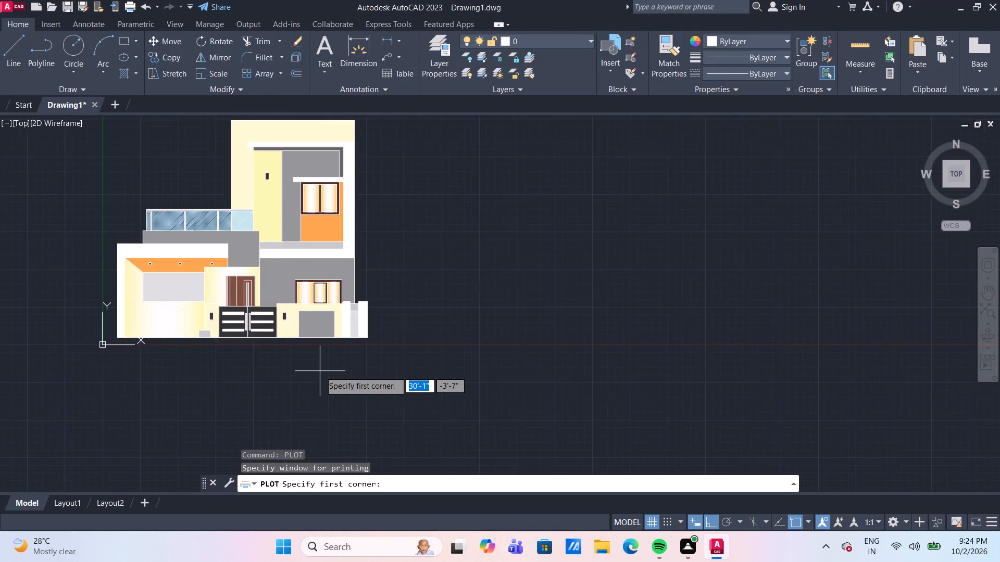
scroll(324, 366, down, 1)
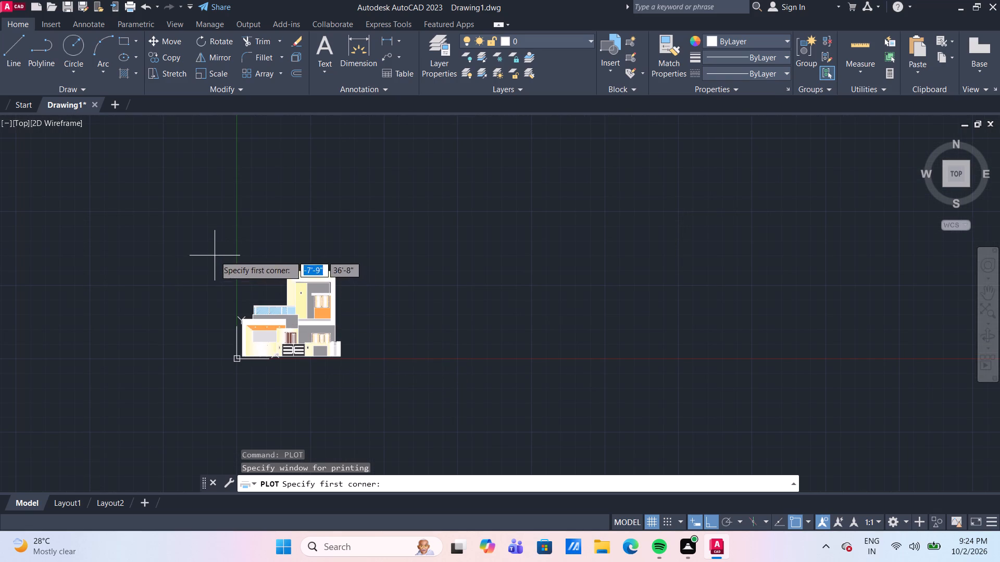
click(215, 256)
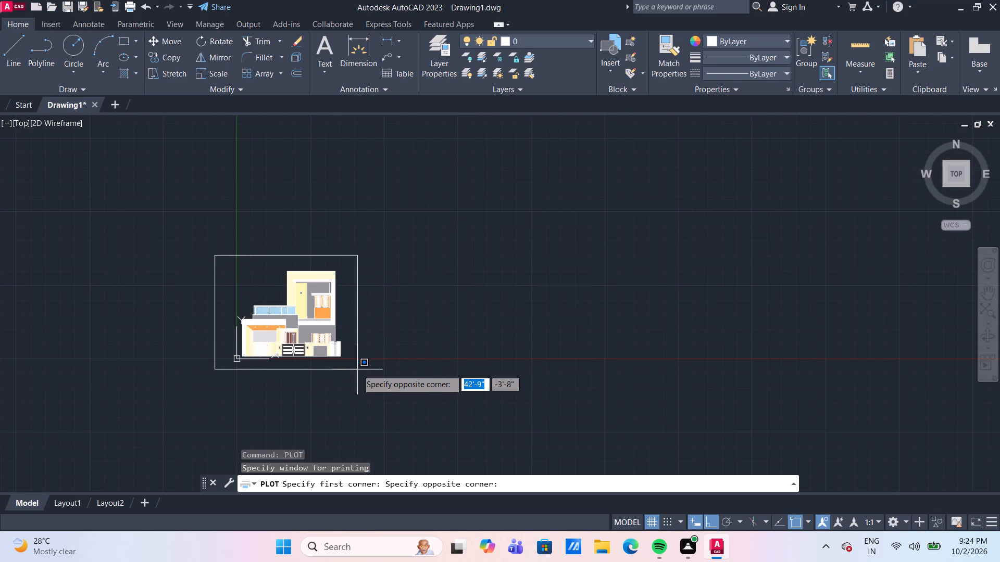
click(362, 369)
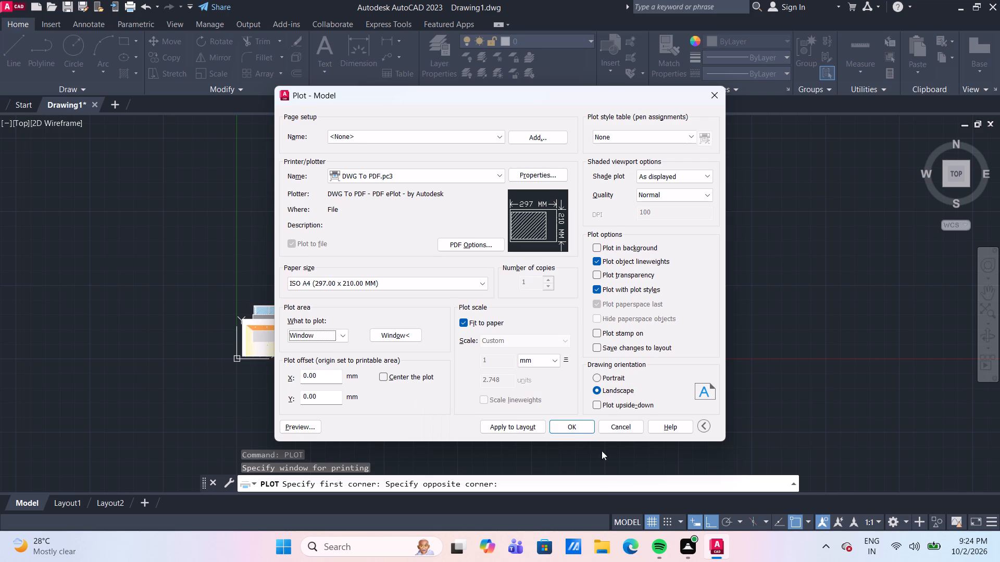
click(382, 374)
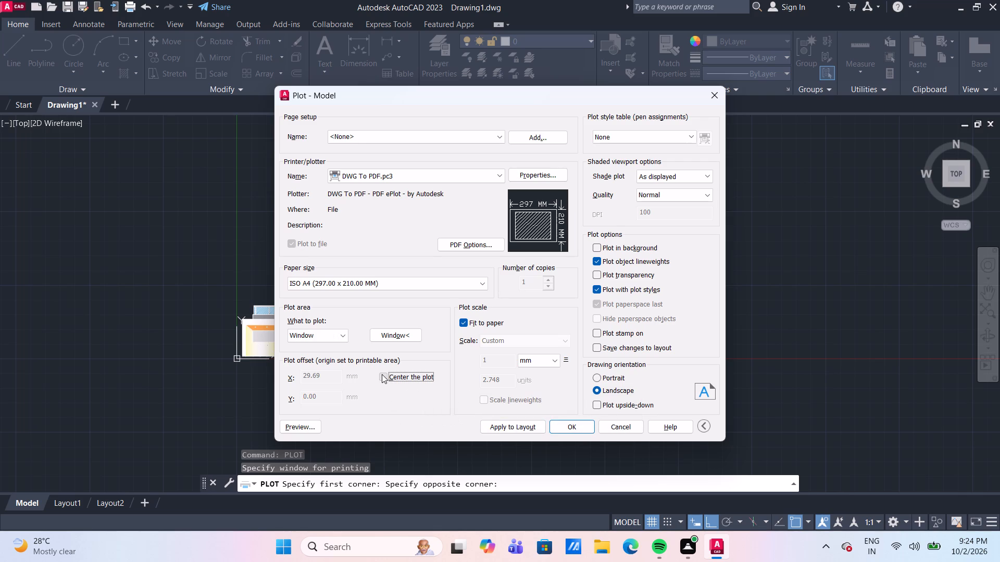
Plot to a PDF named "morden 2 storey elevation" in the desktop's CDA PDF folder and close the opened PDF.
click(578, 428)
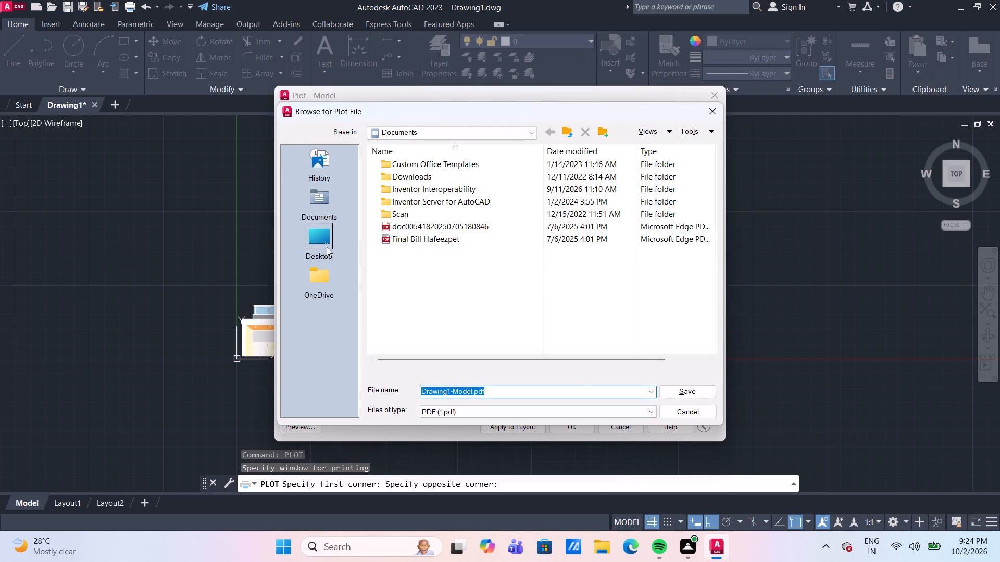
click(324, 245)
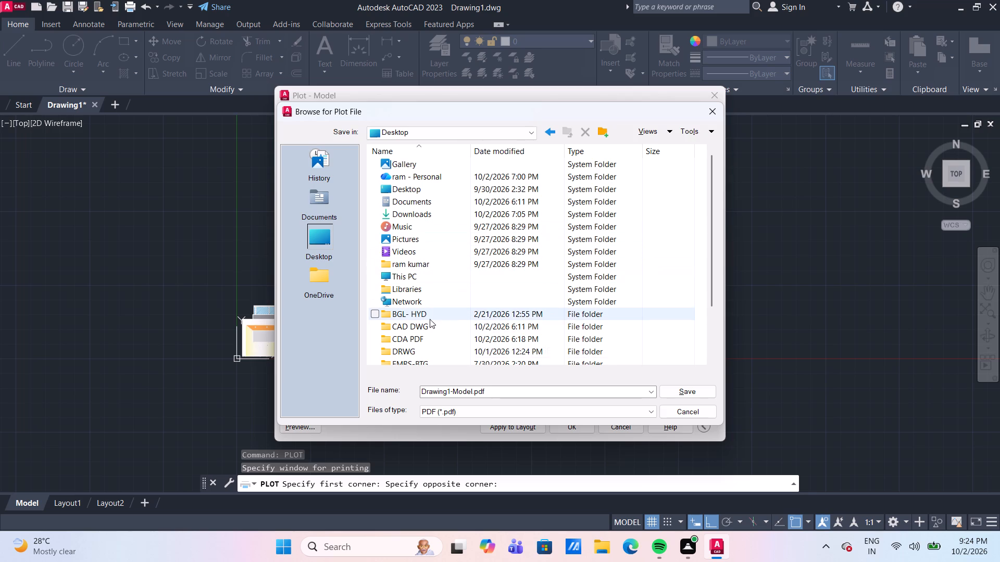
double_click(422, 340)
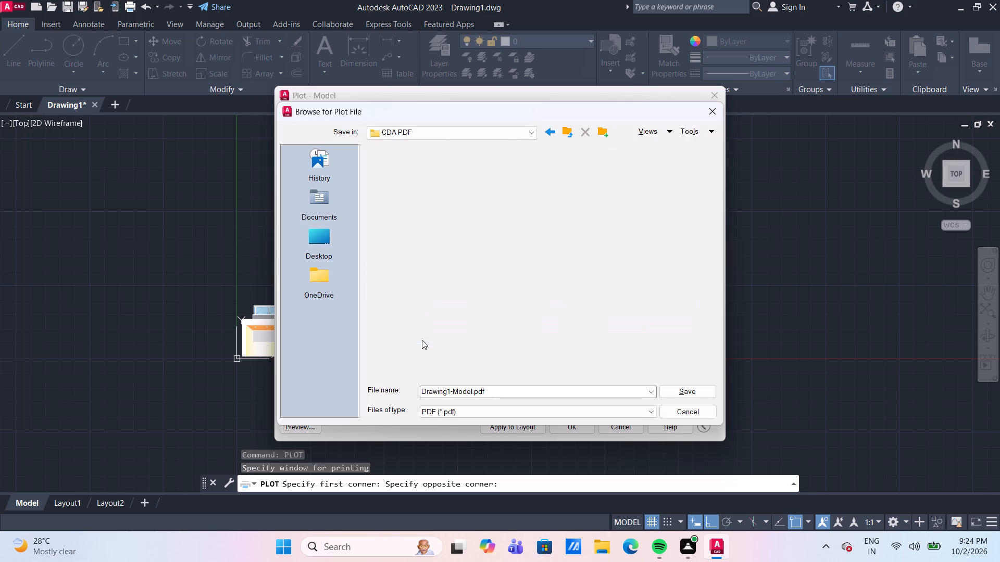
click(496, 392)
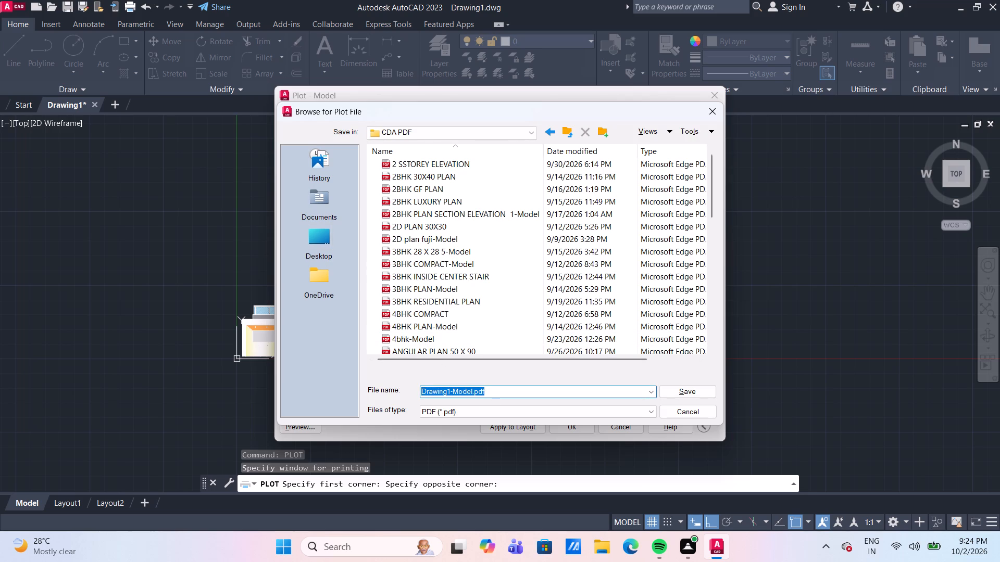
text(morden)
key(space)
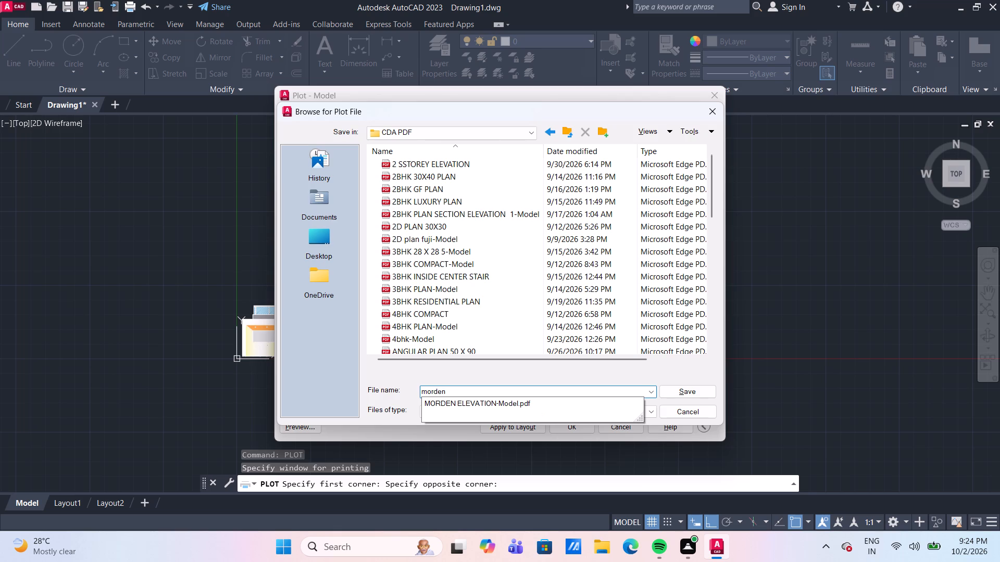
text(2)
key(space)
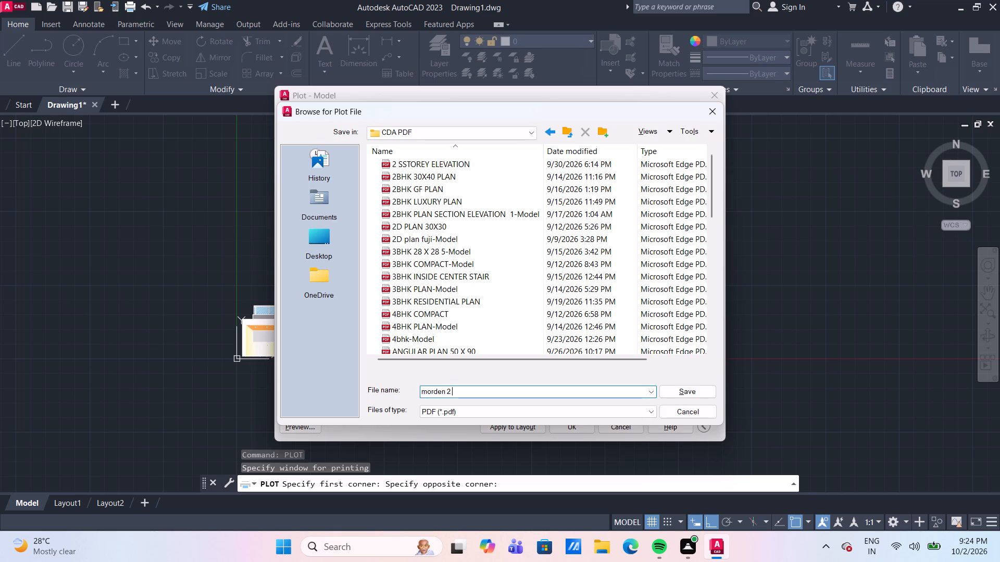
text(st)
text(orey)
key(space)
text(elevation)
click(678, 392)
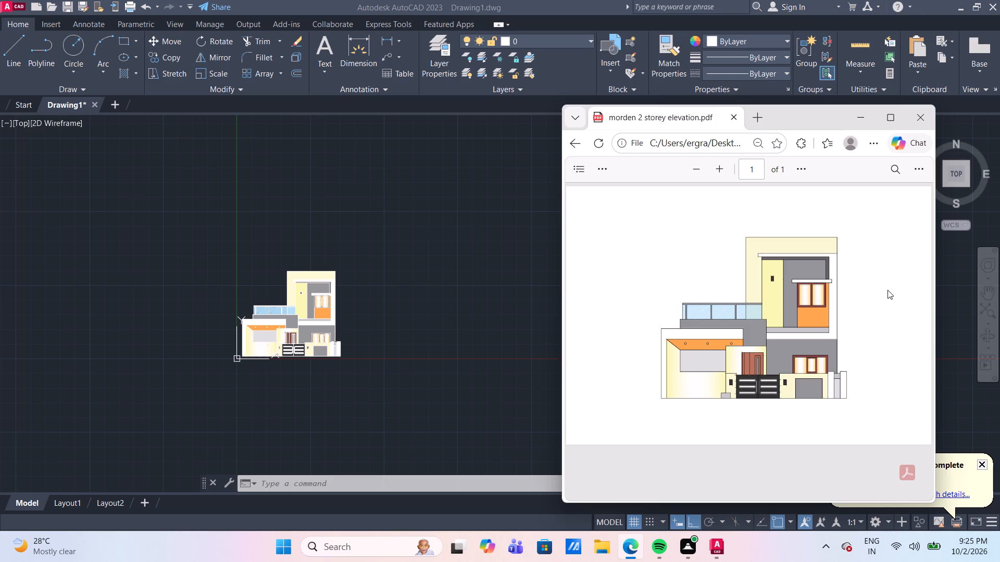
click(921, 117)
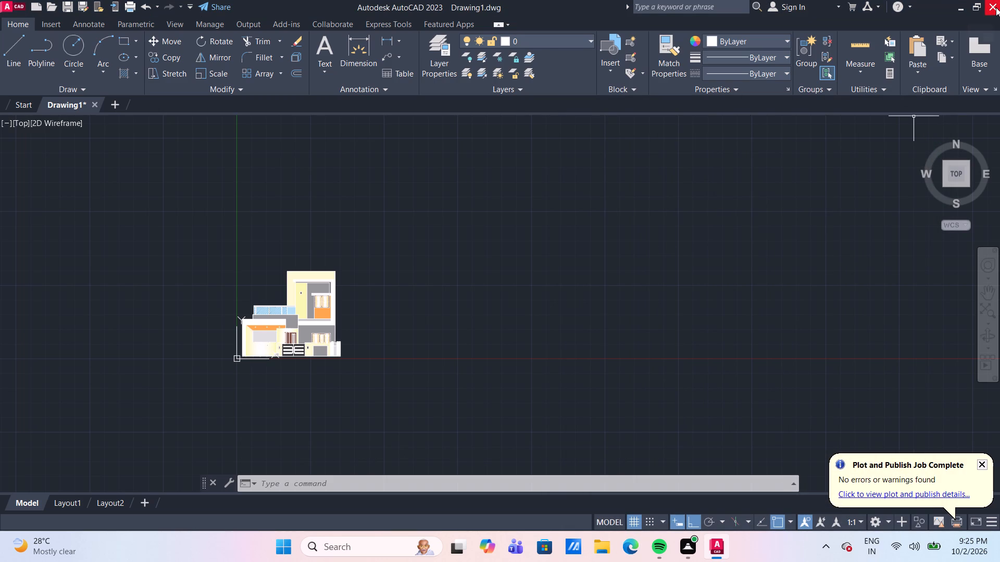
Save the drawing as "morden 2 storey elevation" in the desktop's CAD DWG folder, in AutoCAD 2018 format.
key(ctrl+s)
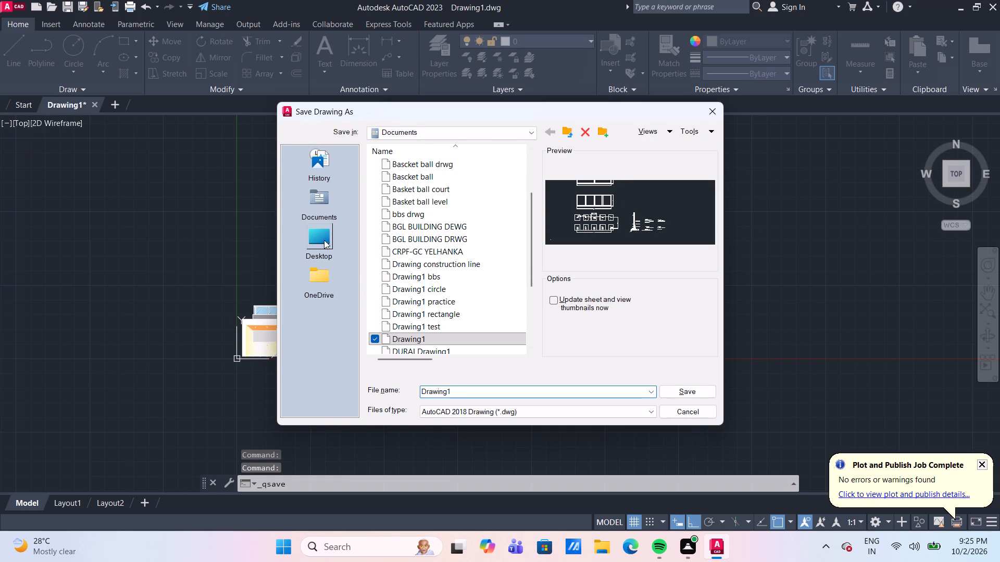
click(324, 240)
scroll(476, 251, down, 3)
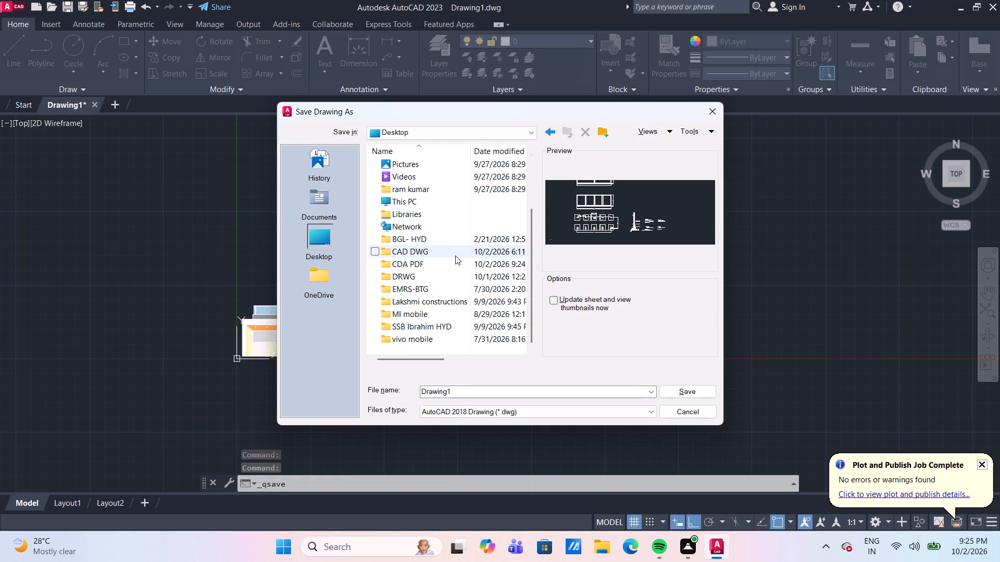
double_click(455, 256)
click(501, 392)
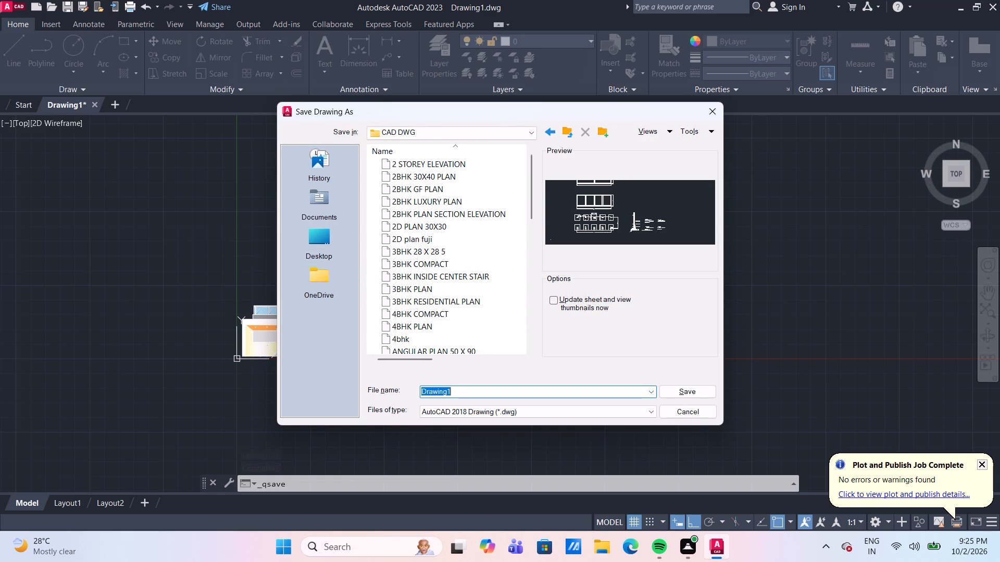
text(morden 2 storey)
key(space)
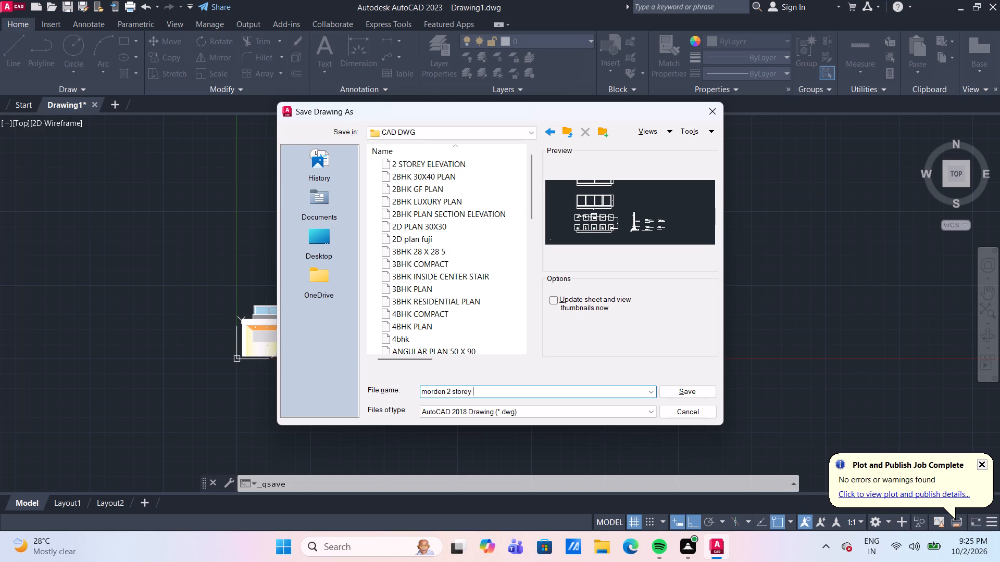
text(elevation)
click(697, 388)
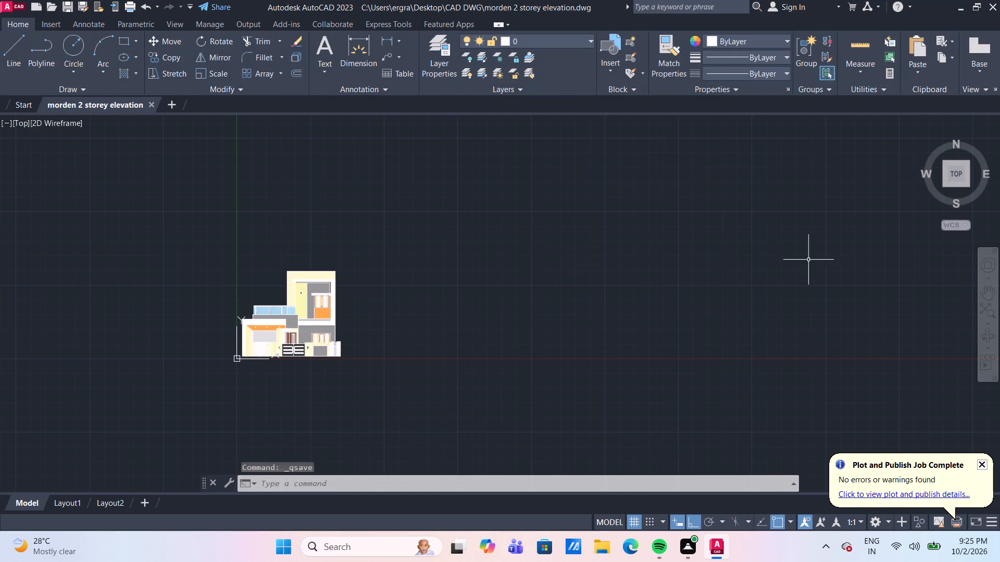